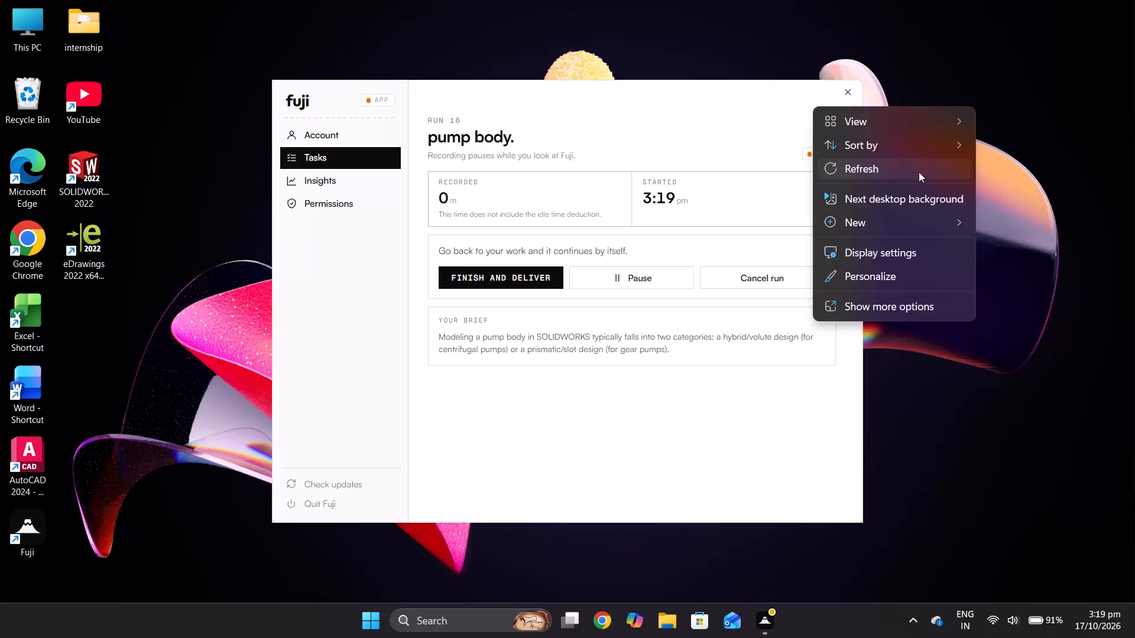
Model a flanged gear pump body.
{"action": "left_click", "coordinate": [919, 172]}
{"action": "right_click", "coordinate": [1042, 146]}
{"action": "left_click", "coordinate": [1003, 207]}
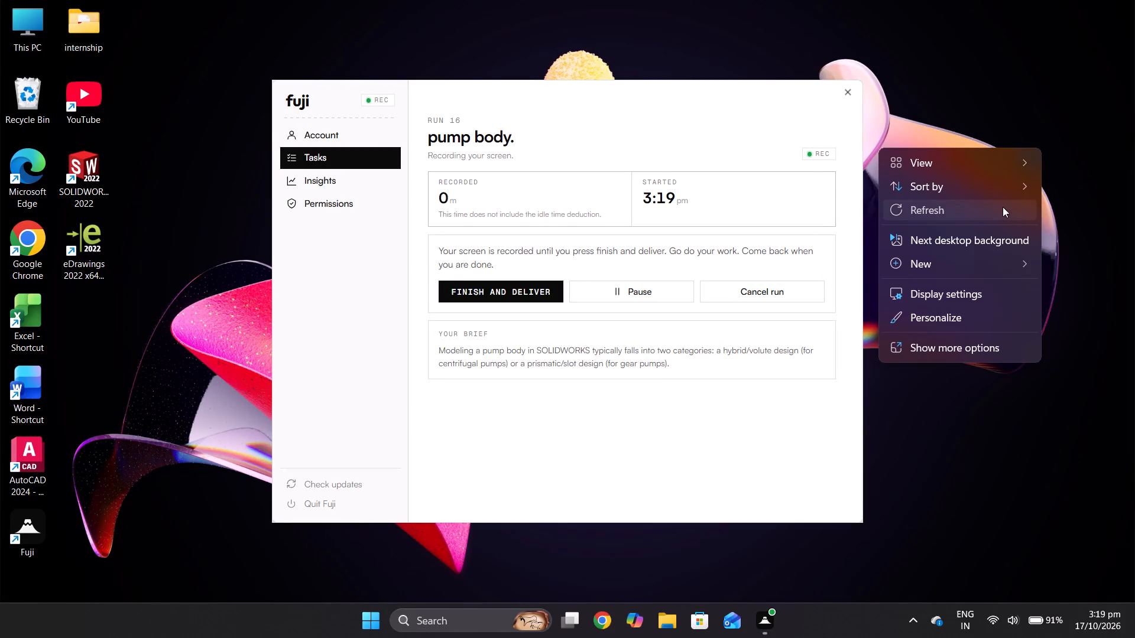
Launch SOLIDWORKS 2022 from the desktop and dismiss the Resource Monitor notification.
{"action": "double_click", "coordinate": [99, 170]}
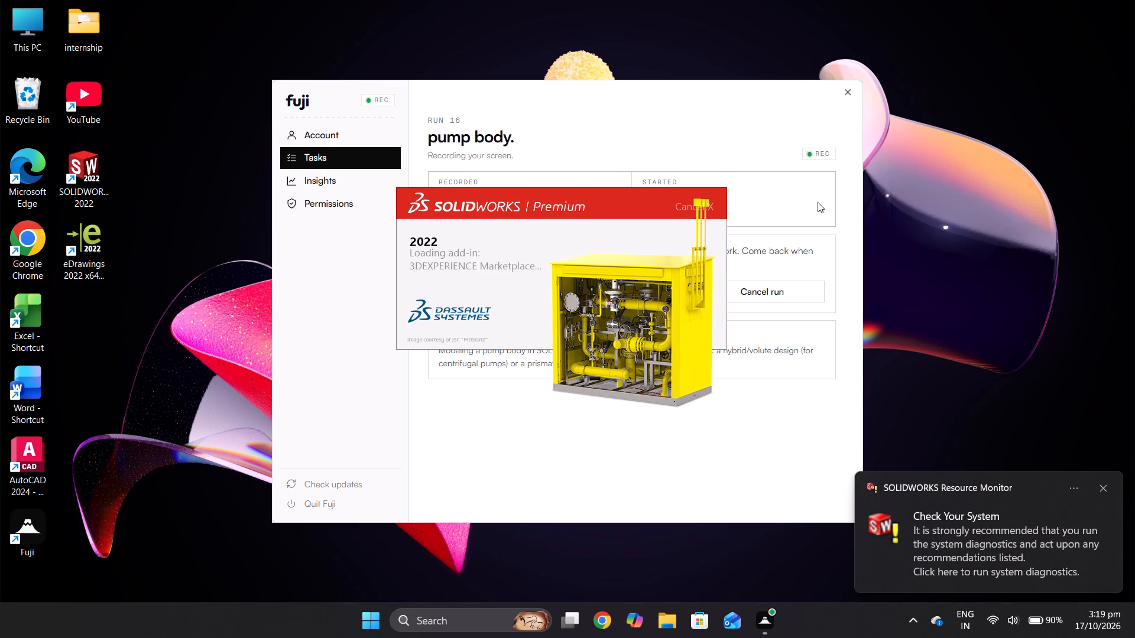
{"action": "left_click", "coordinate": [1100, 487]}
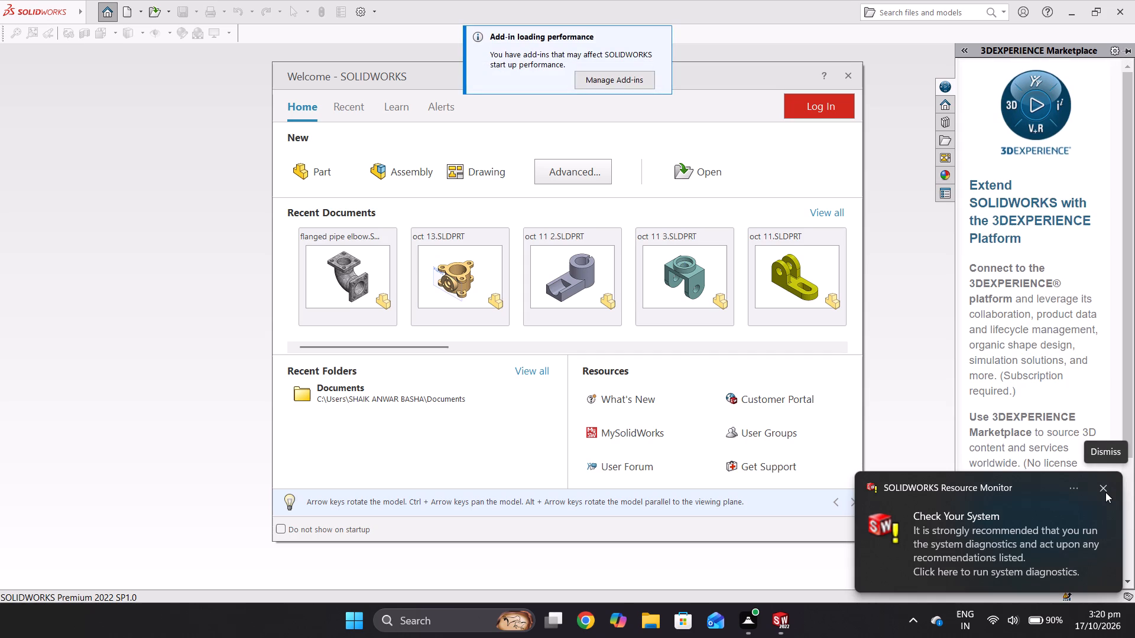
{"action": "left_click", "coordinate": [1103, 483]}
Collapse the 3DEXPERIENCE Marketplace task pane to free up the workspace.
{"action": "left_click_drag", "start_coordinate": [955, 367], "coordinate": [956, 367]}
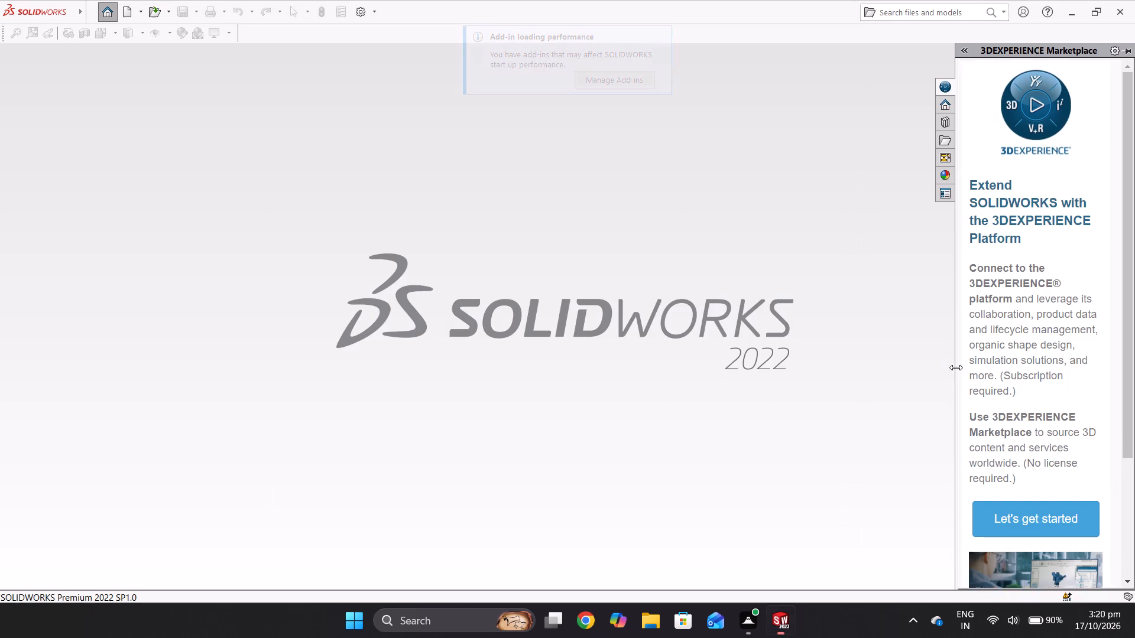
{"action": "left_click_drag", "start_coordinate": [956, 367], "coordinate": [1134, 349]}
Create a new part document.
{"action": "double_click", "coordinate": [394, 263]}
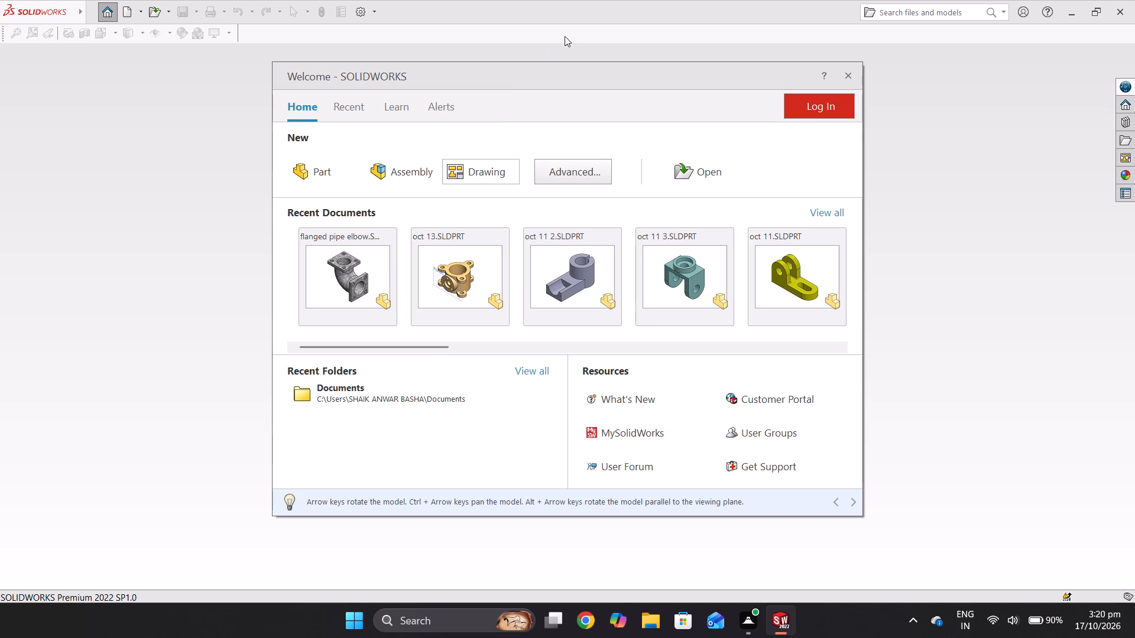
{"action": "left_click", "coordinate": [326, 171]}
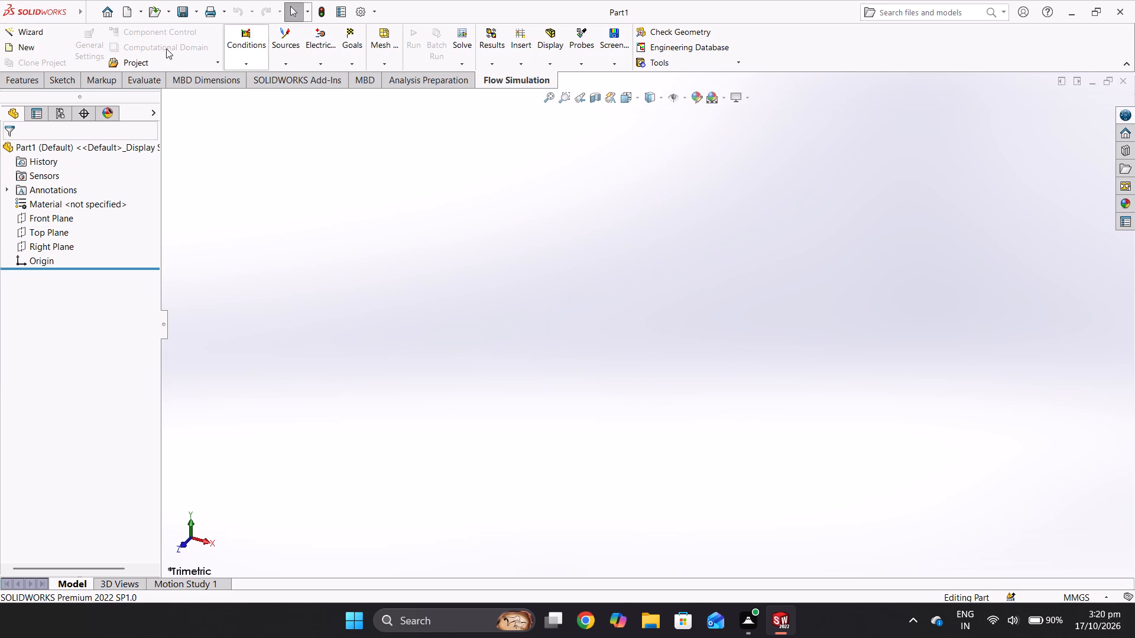
Start a sketch on the Front Plane and draw a circle of radius 68 mm centred on the origin.
{"action": "left_click", "coordinate": [37, 219]}
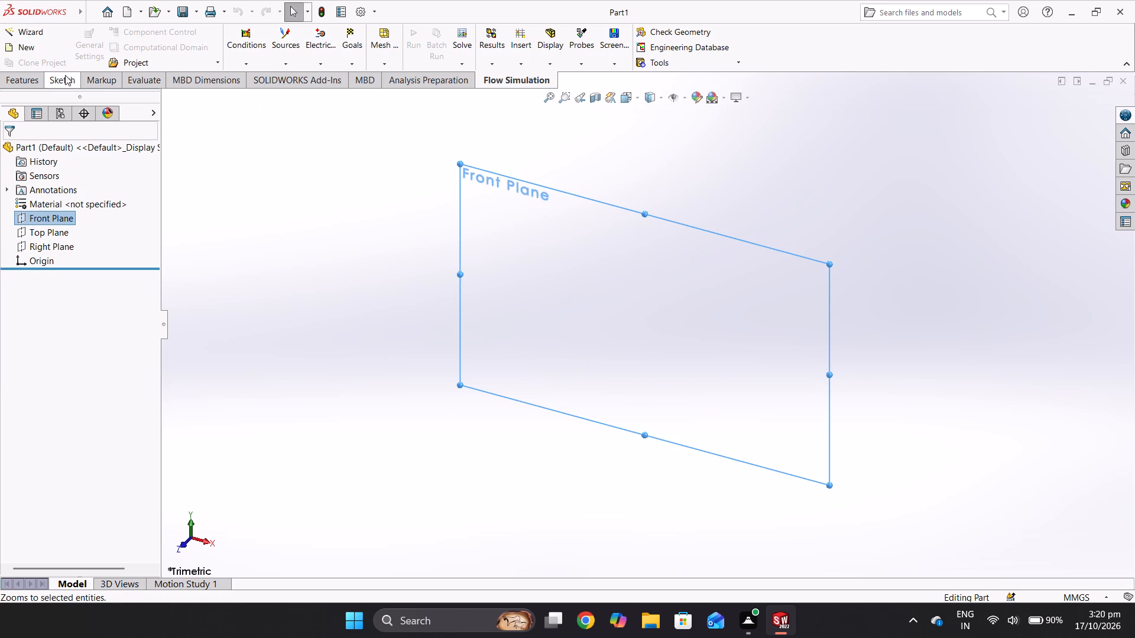
{"action": "left_click", "coordinate": [63, 87]}
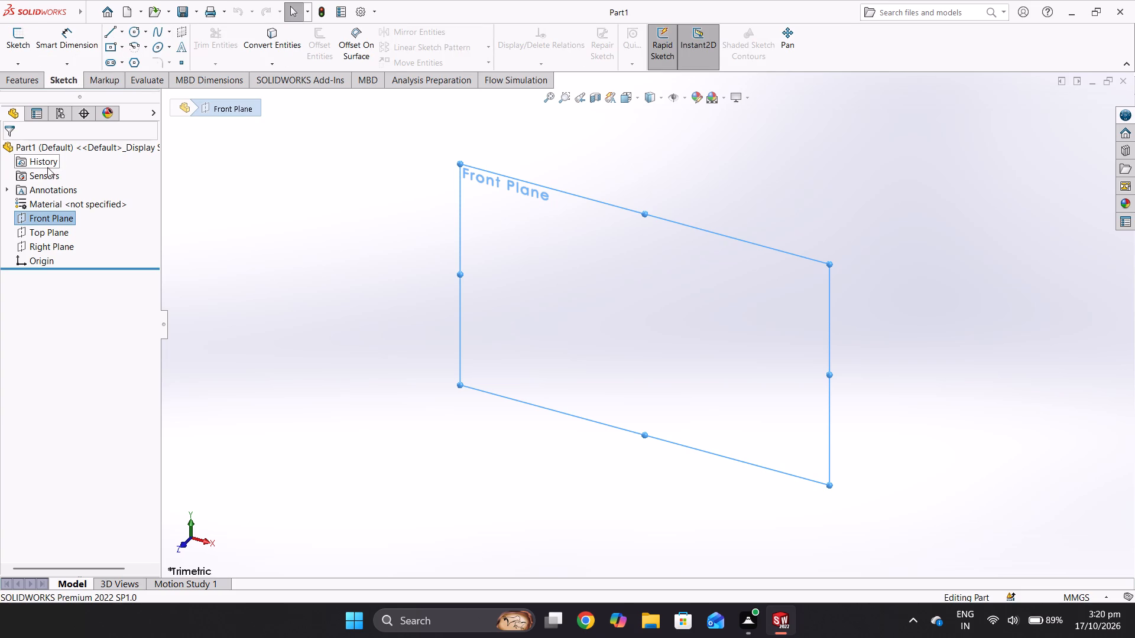
{"action": "right_click", "coordinate": [56, 220]}
{"action": "left_click", "coordinate": [72, 206]}
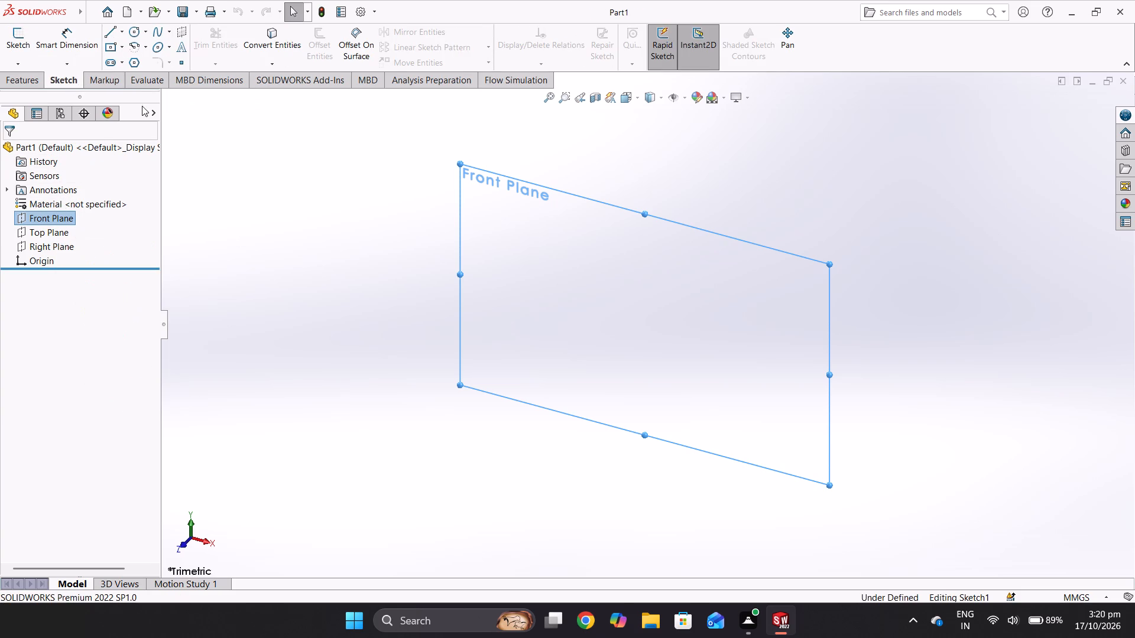
{"action": "left_click", "coordinate": [135, 36]}
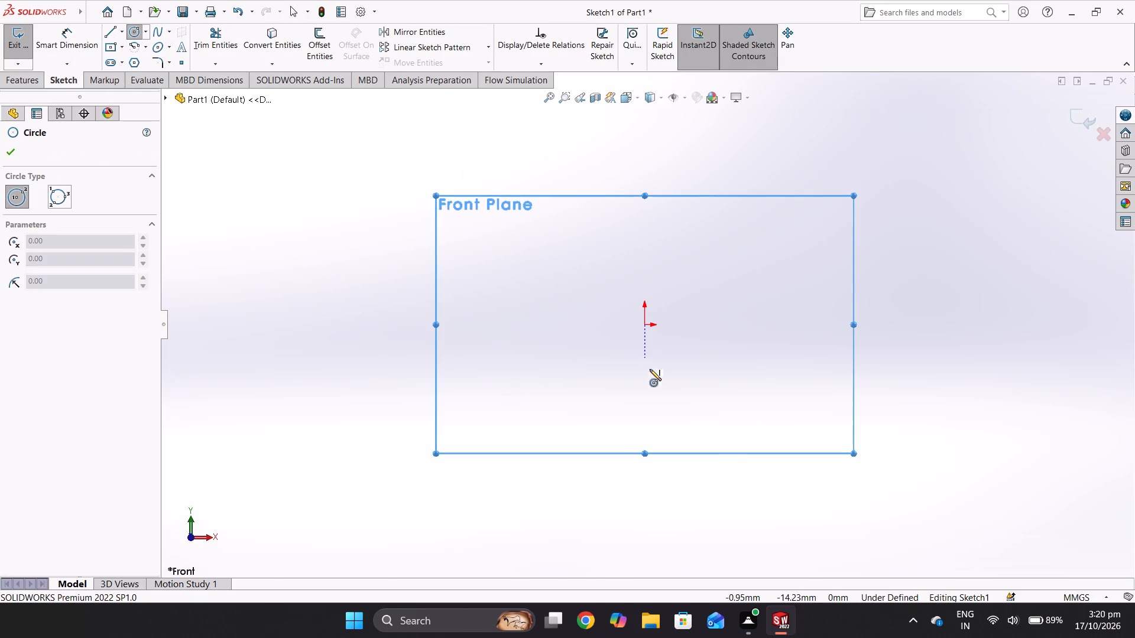
{"action": "left_click", "coordinate": [644, 324]}
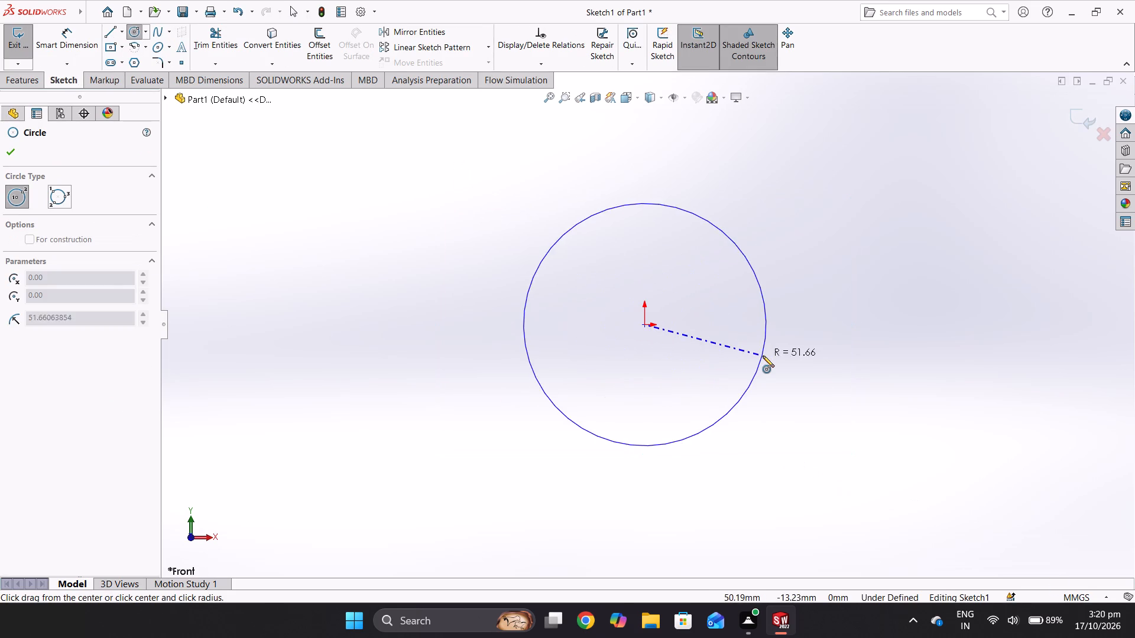
{"action": "left_click", "coordinate": [763, 356]}
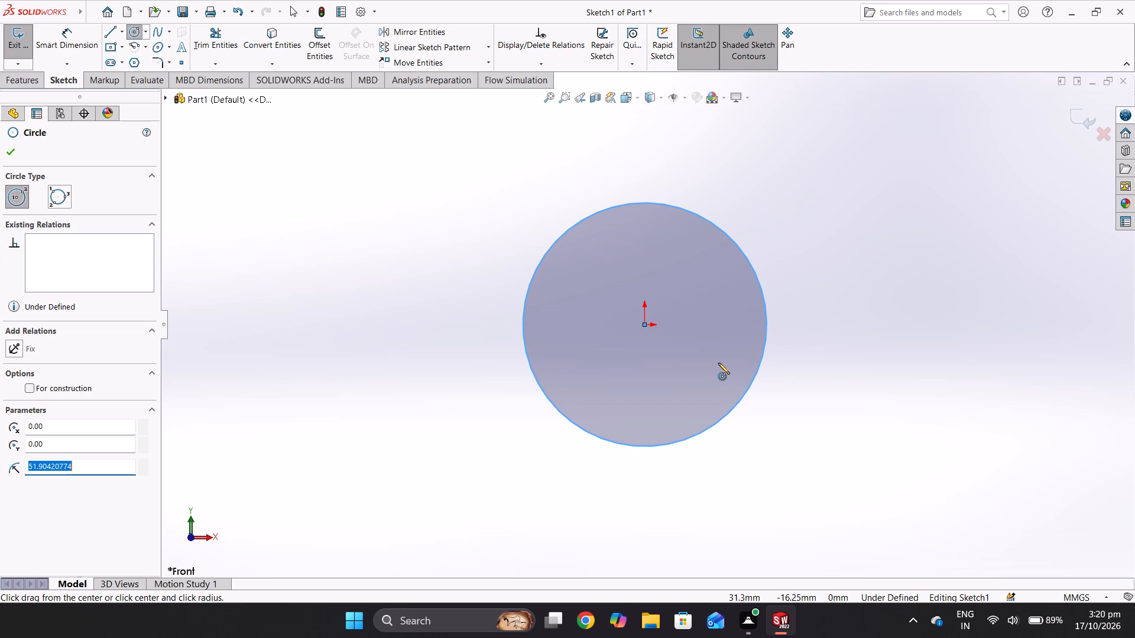
{"action": "type", "text": "68"}
{"action": "key", "text": "Return"}
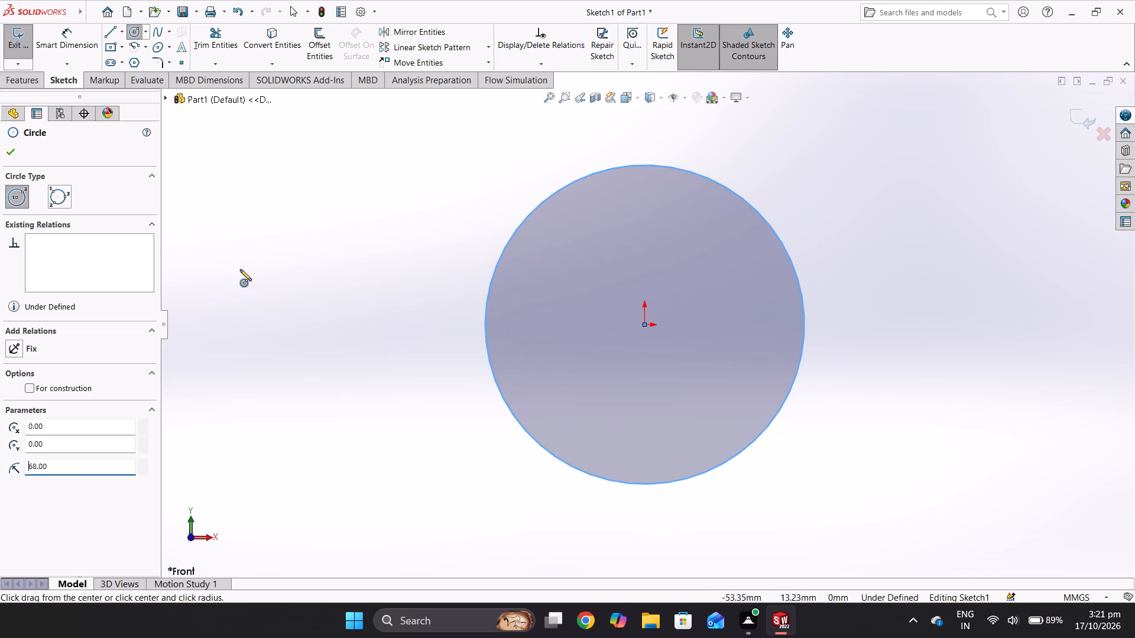
{"action": "left_click", "coordinate": [8, 161]}
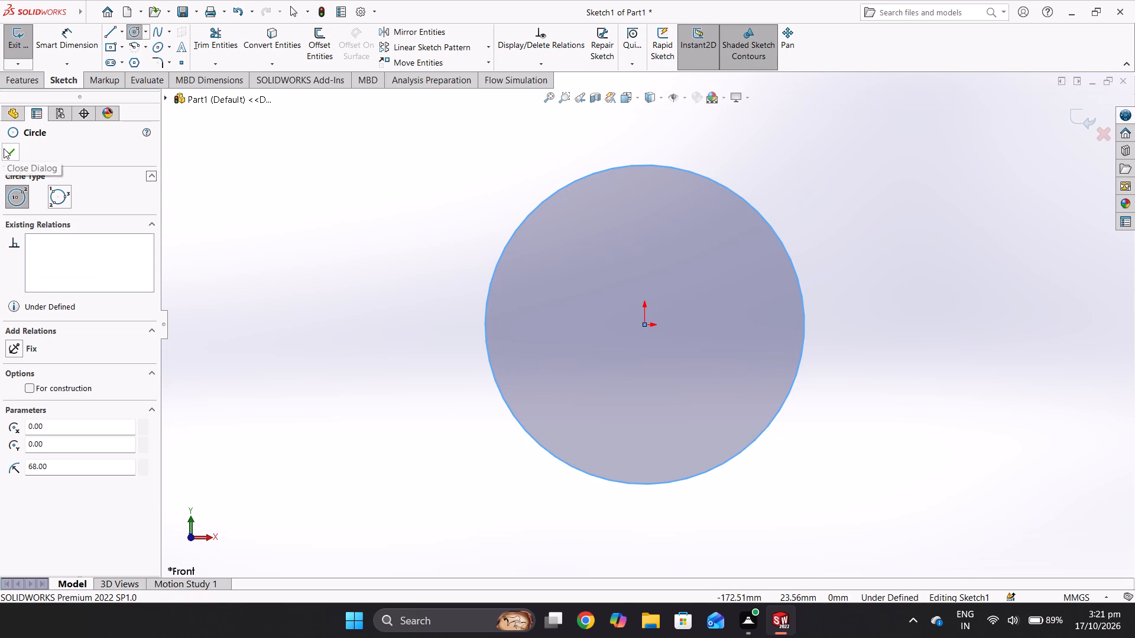
{"action": "left_click", "coordinate": [4, 148]}
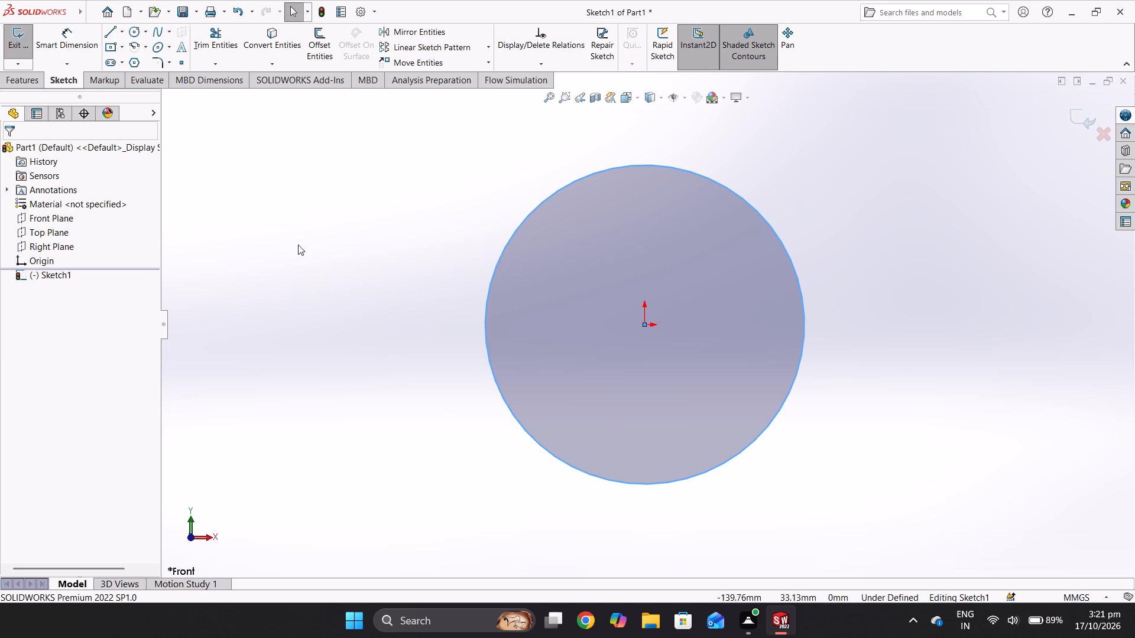
Dimension the circle's diameter as 68 mm.
{"action": "left_click", "coordinate": [86, 47]}
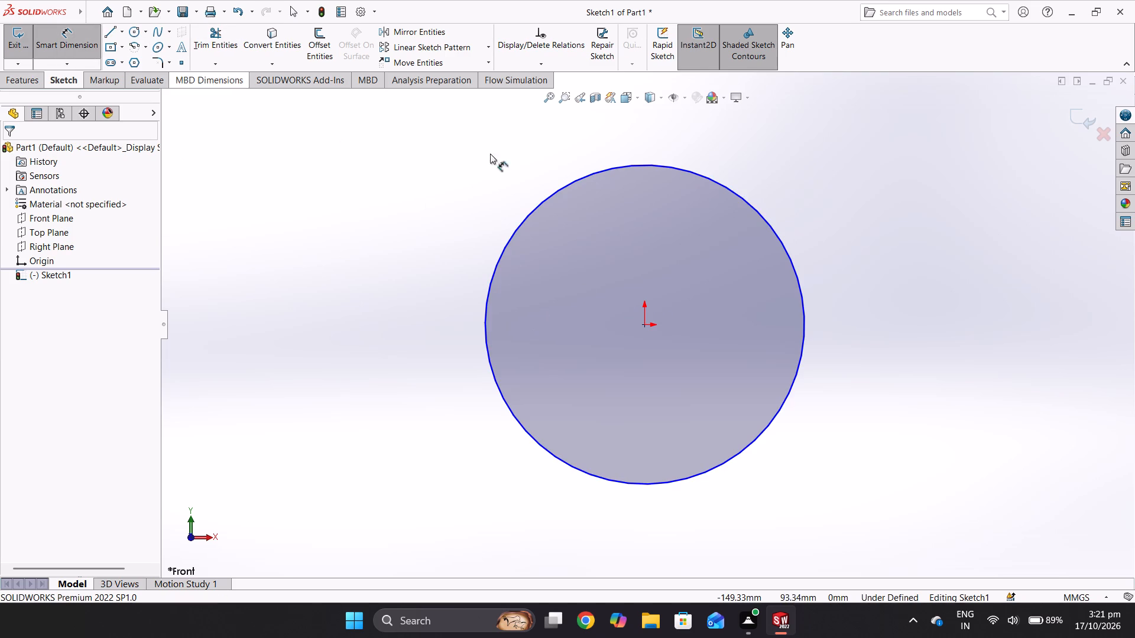
{"action": "left_click", "coordinate": [793, 263]}
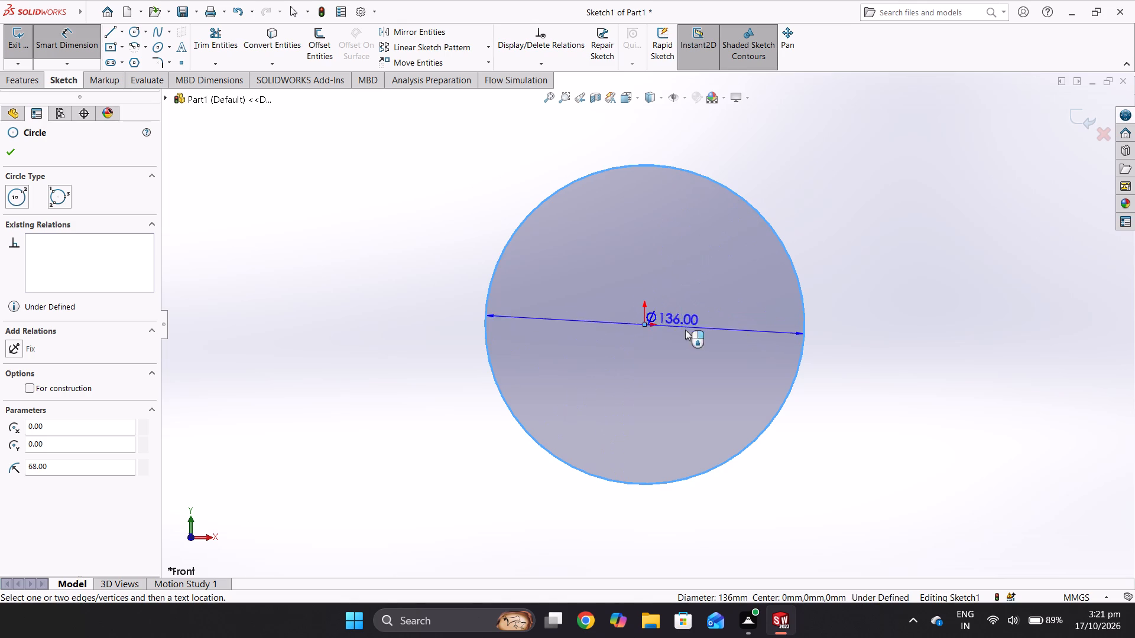
{"action": "left_click", "coordinate": [944, 325]}
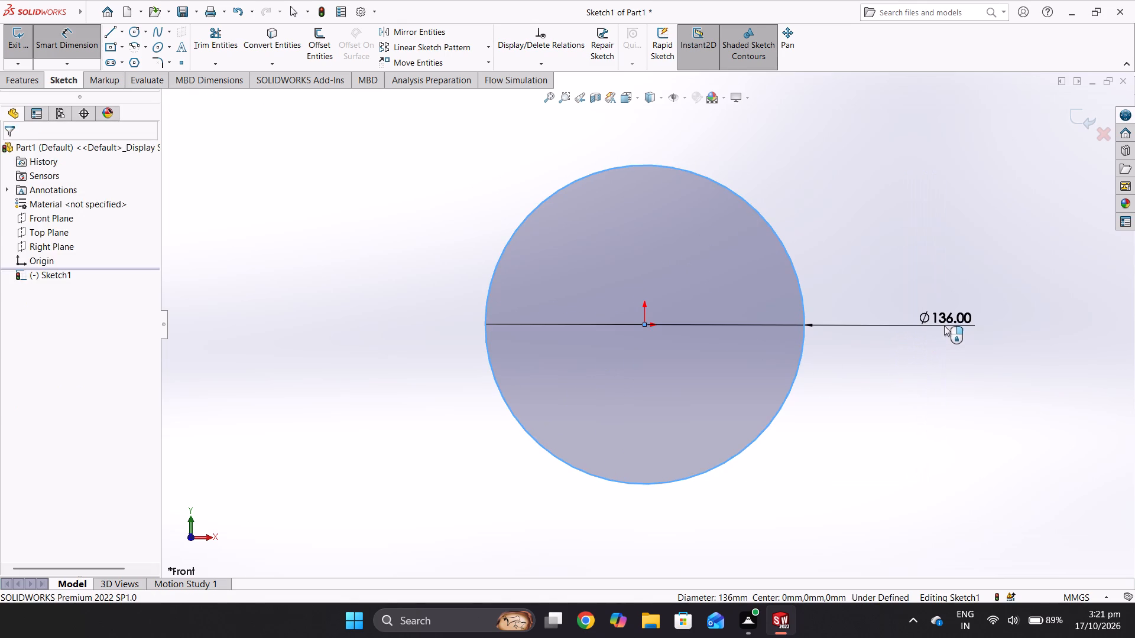
{"action": "type", "text": "68"}
{"action": "key", "text": "Return"}
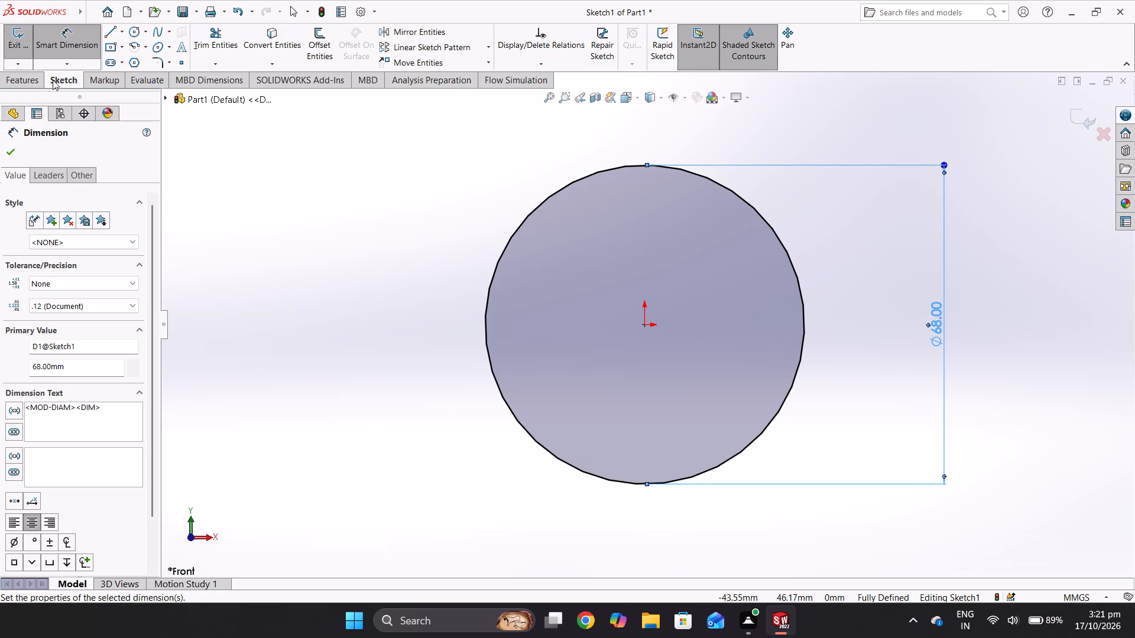
{"action": "left_click", "coordinate": [9, 154]}
Extrude the circular sketch as a blind boss 50 mm deep from the sketch plane.
{"action": "left_click", "coordinate": [9, 90]}
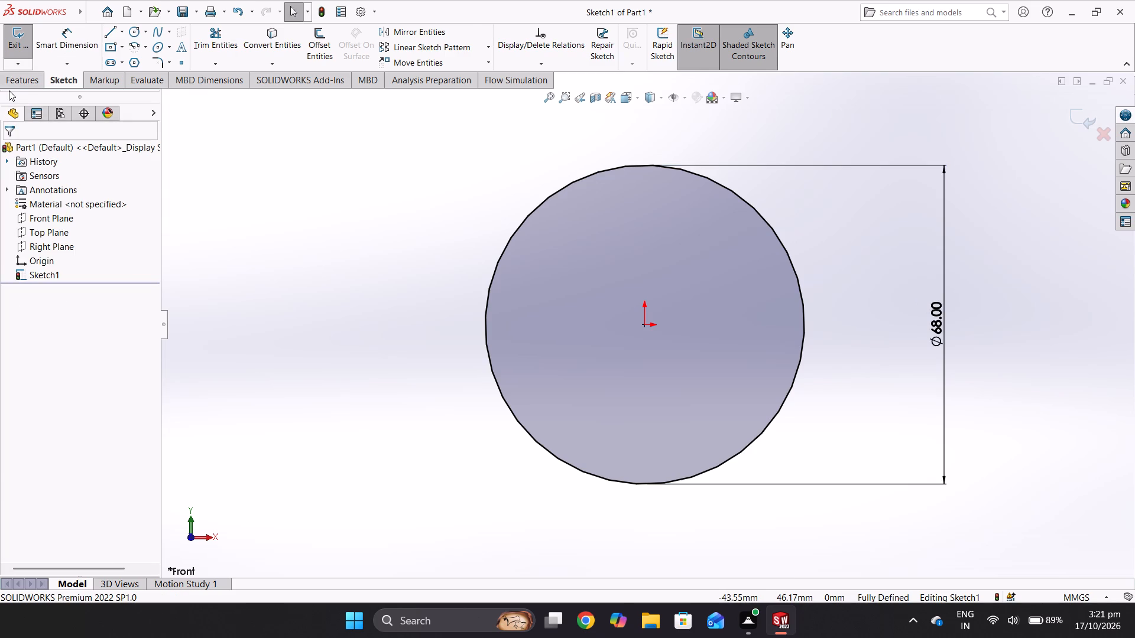
{"action": "left_click", "coordinate": [12, 86]}
{"action": "left_click", "coordinate": [36, 51]}
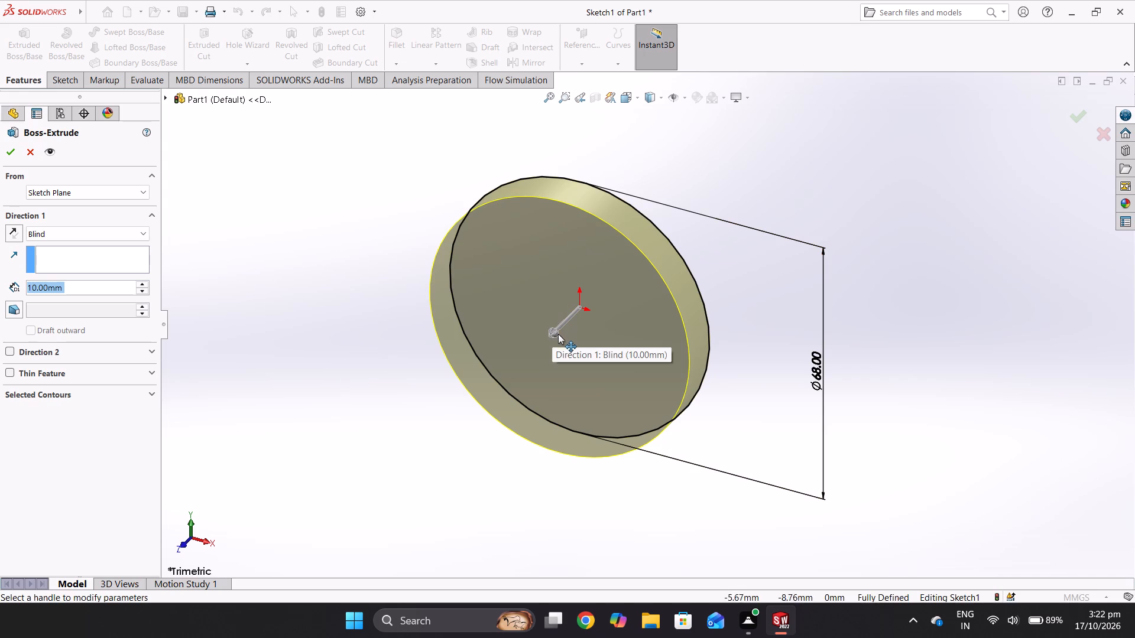
{"action": "middle_click_drag", "start_coordinate": [740, 281], "coordinate": [844, 206]}
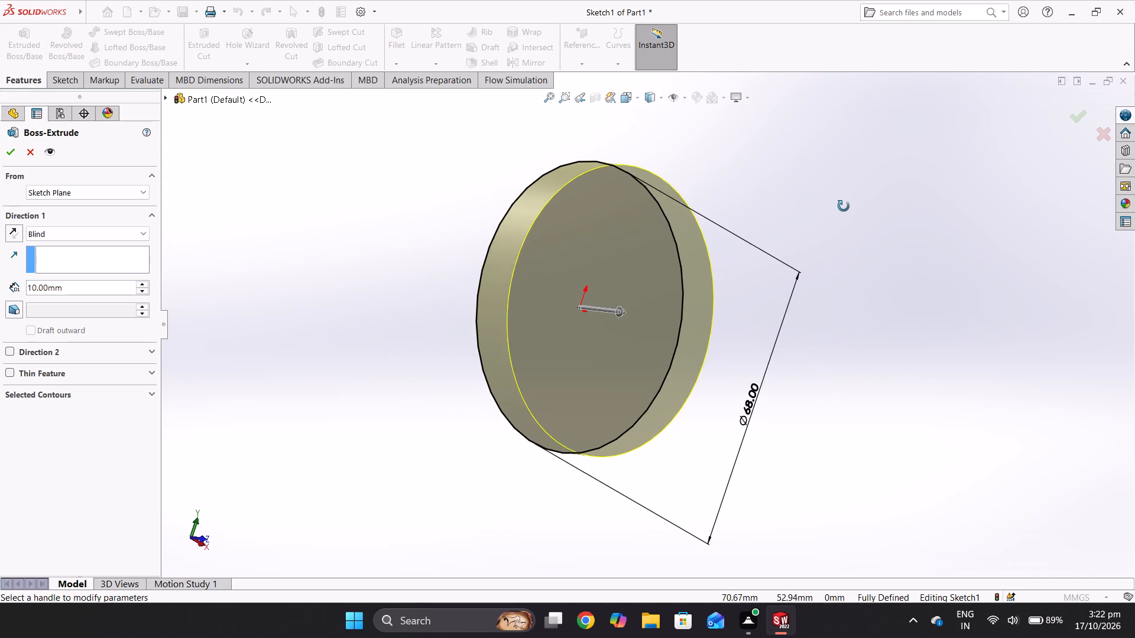
{"action": "middle_click_drag", "start_coordinate": [844, 206], "coordinate": [853, 191]}
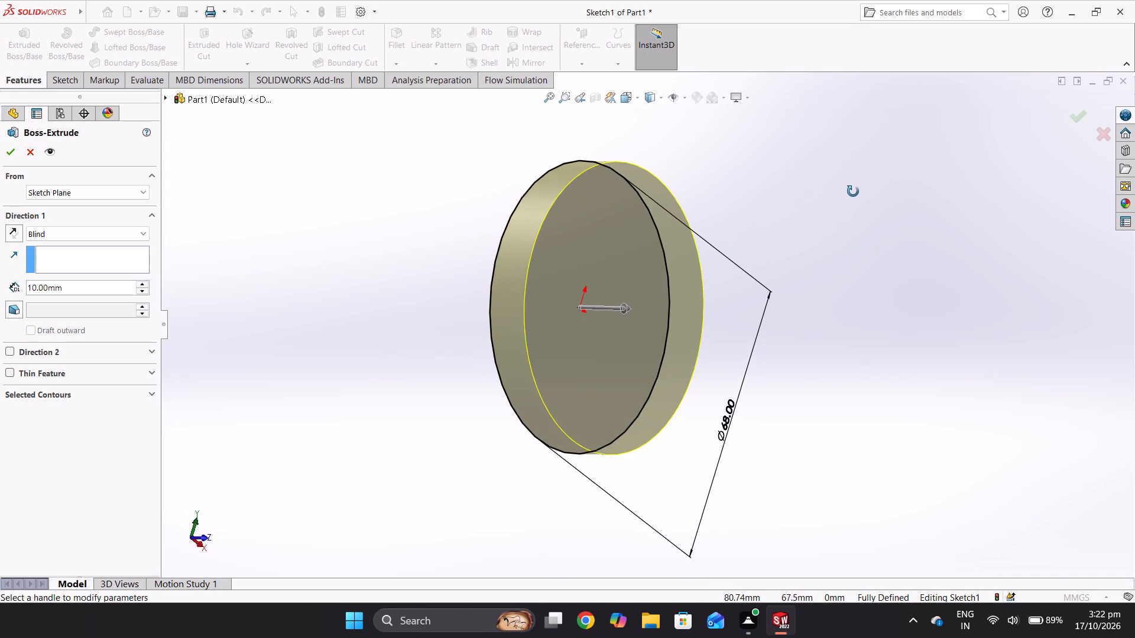
{"action": "middle_click_drag", "start_coordinate": [853, 191], "coordinate": [856, 201]}
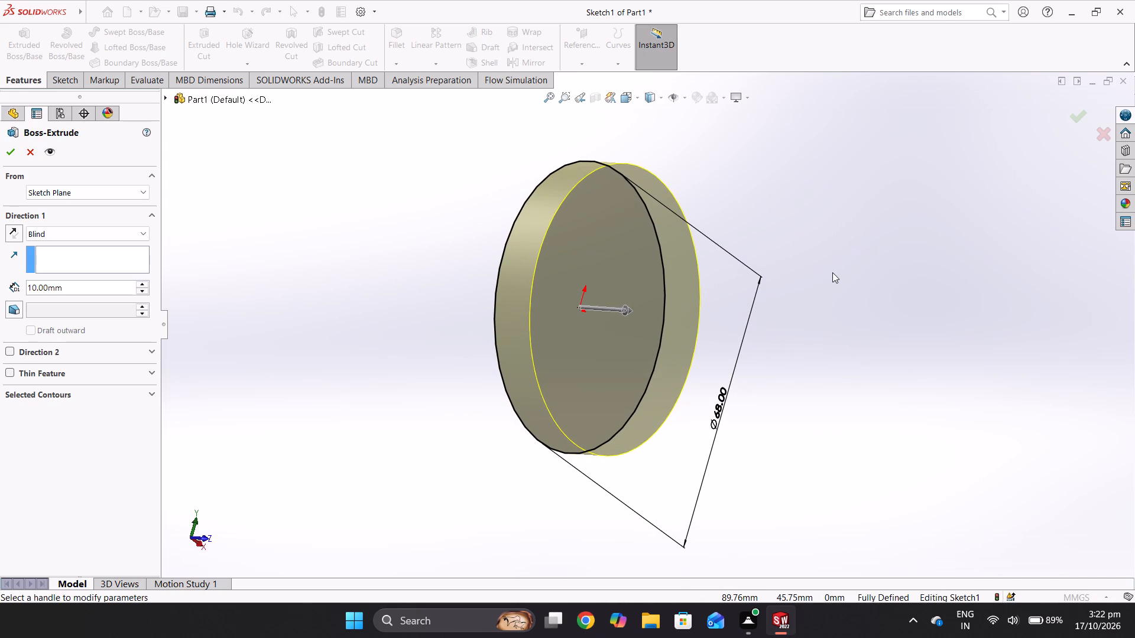
{"action": "middle_click_drag", "start_coordinate": [724, 364], "coordinate": [528, 392]}
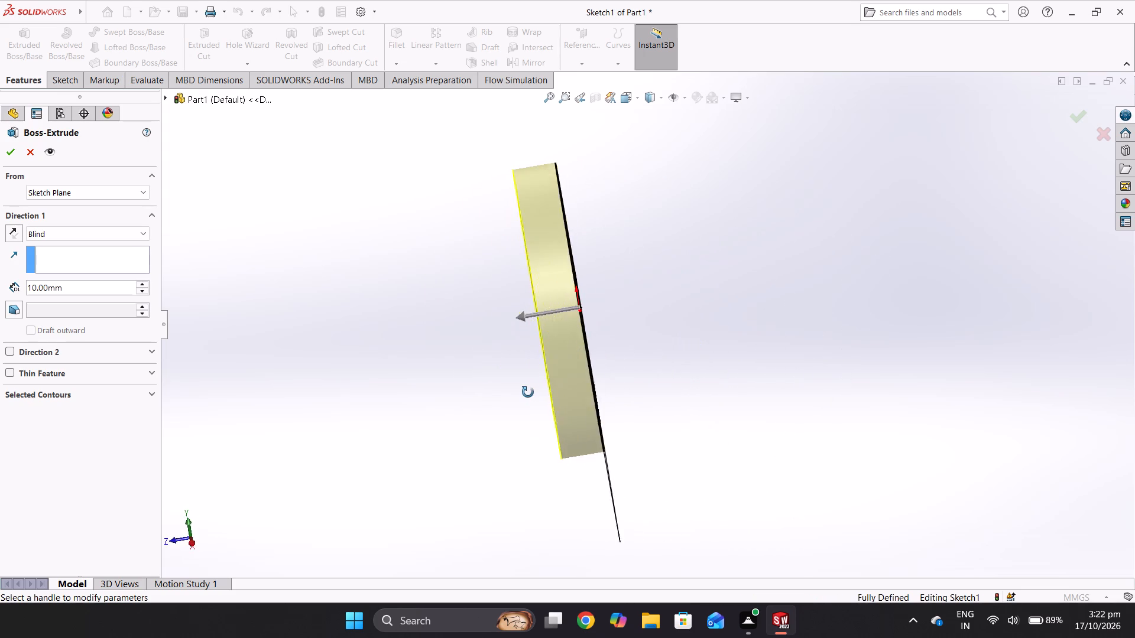
{"action": "middle_click_drag", "start_coordinate": [528, 392], "coordinate": [683, 386]}
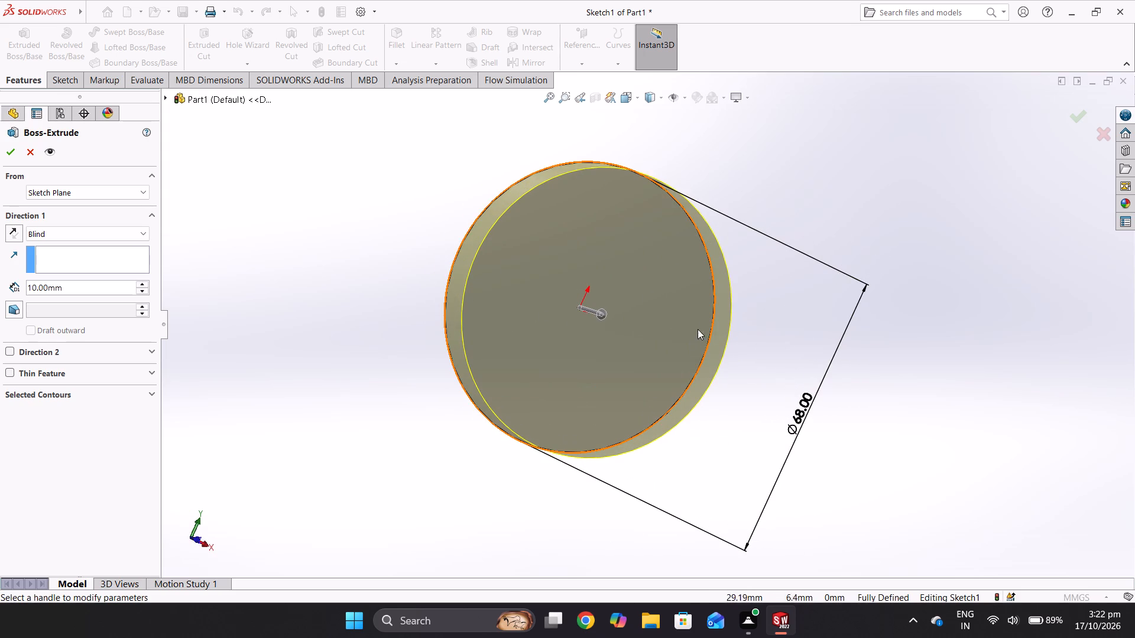
{"action": "left_click_drag", "start_coordinate": [602, 314], "coordinate": [650, 348]}
{"action": "left_click", "coordinate": [103, 285]}
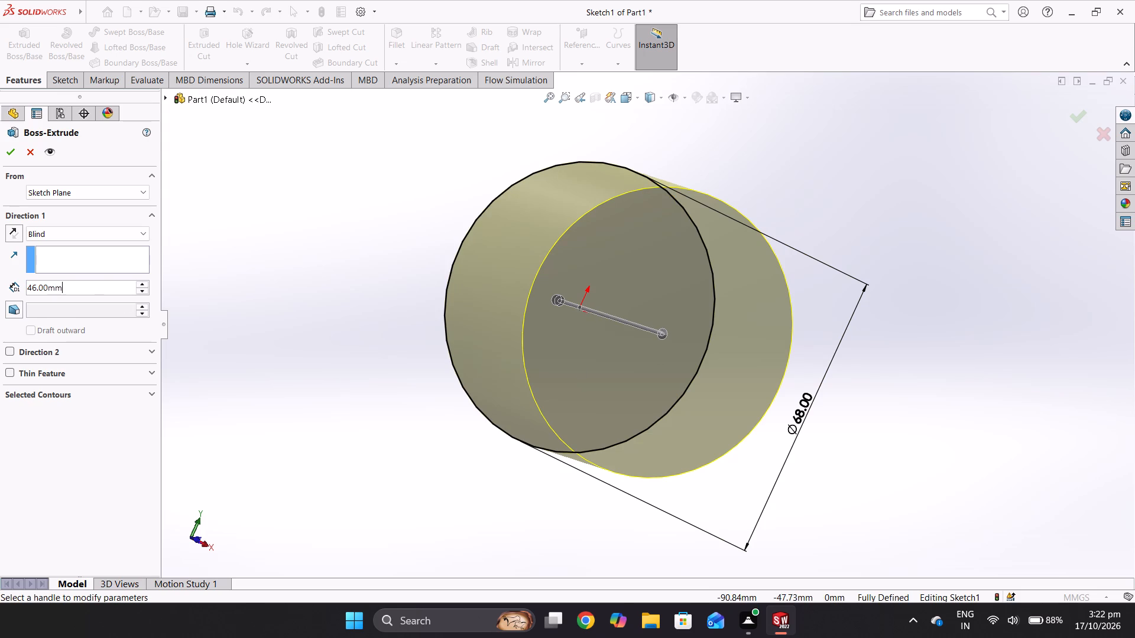
{"action": "left_click", "coordinate": [103, 285]}
{"action": "type", "text": "50"}
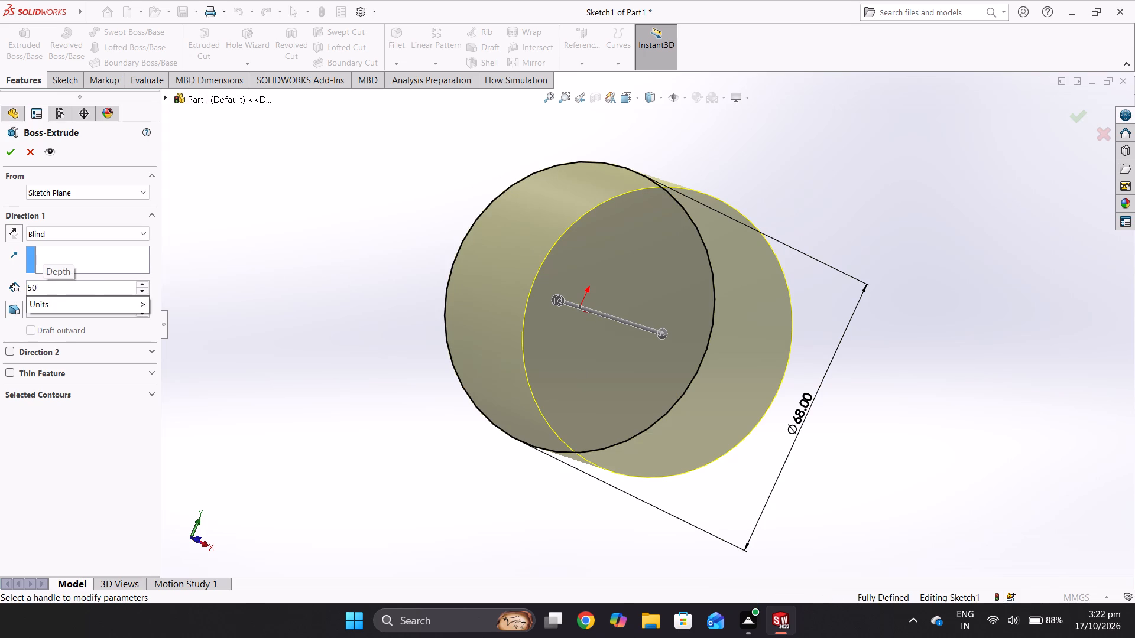
{"action": "key", "text": "Return"}
{"action": "left_click", "coordinate": [5, 160]}
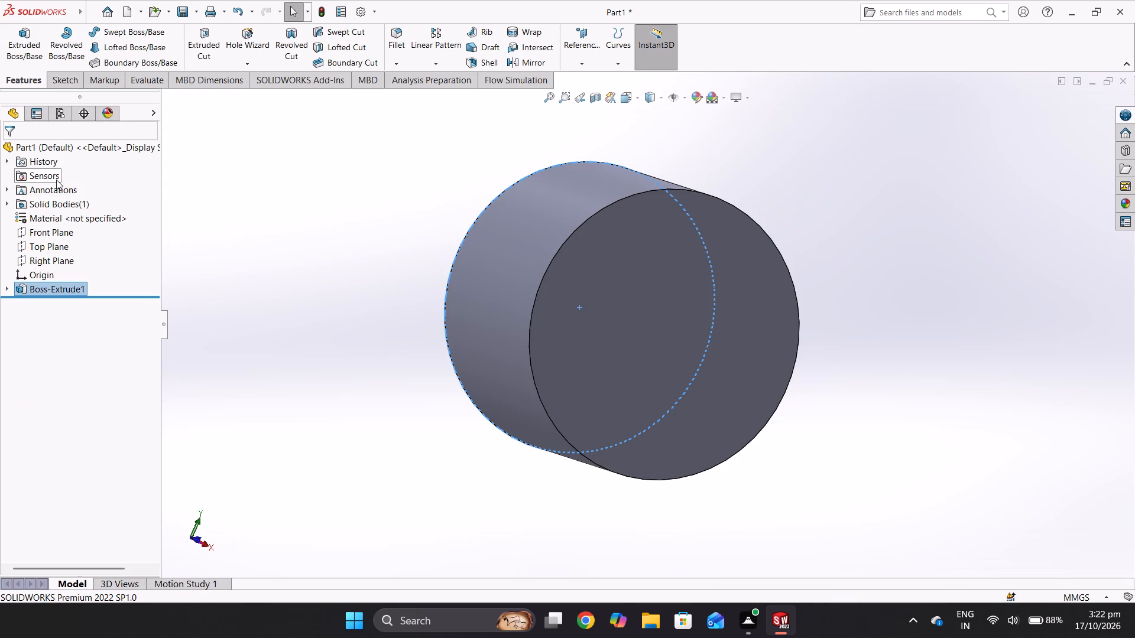
Apply a scene with a plain white background to the part.
{"action": "middle_click_drag", "start_coordinate": [752, 307], "coordinate": [633, 320]}
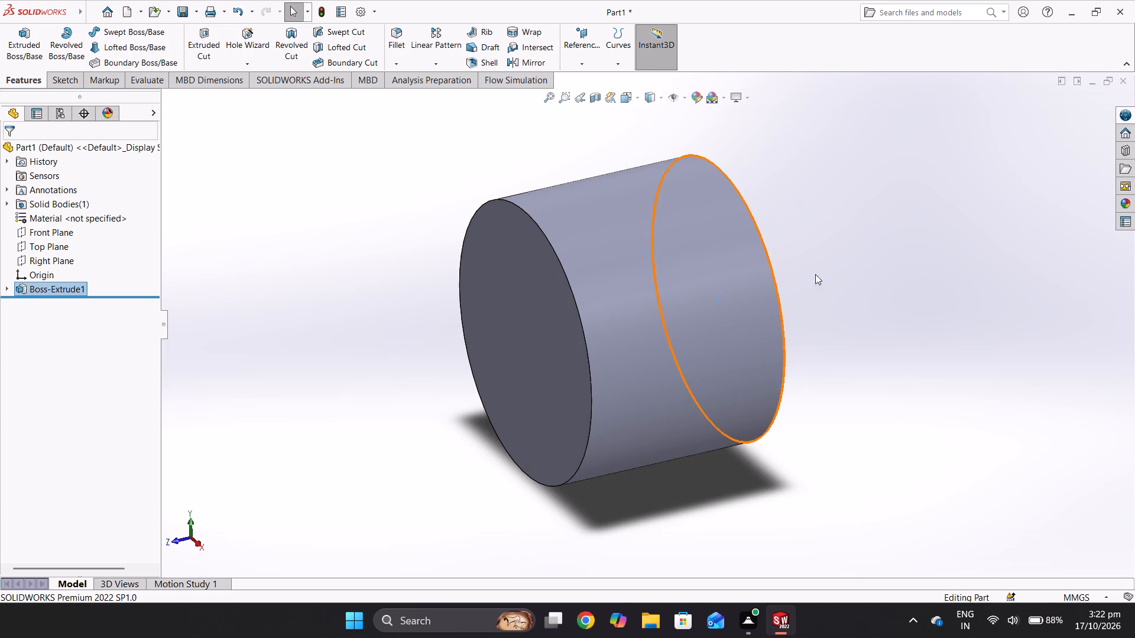
{"action": "left_click", "coordinate": [821, 264]}
{"action": "middle_click_drag", "start_coordinate": [817, 294], "coordinate": [844, 250]}
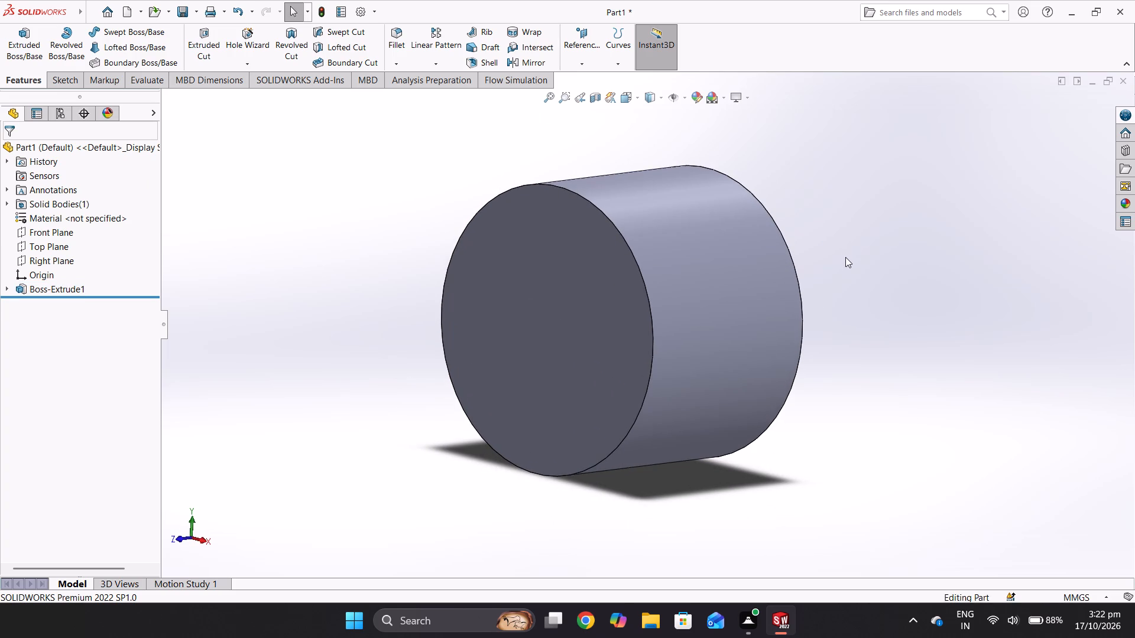
{"action": "left_click", "coordinate": [724, 100]}
{"action": "left_click", "coordinate": [752, 128]}
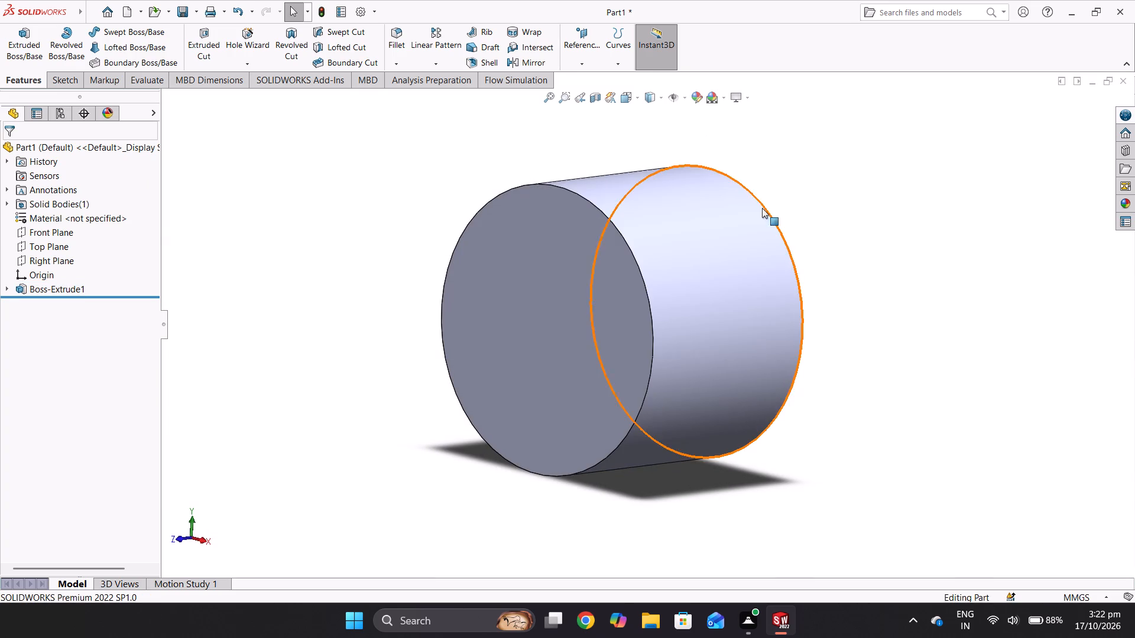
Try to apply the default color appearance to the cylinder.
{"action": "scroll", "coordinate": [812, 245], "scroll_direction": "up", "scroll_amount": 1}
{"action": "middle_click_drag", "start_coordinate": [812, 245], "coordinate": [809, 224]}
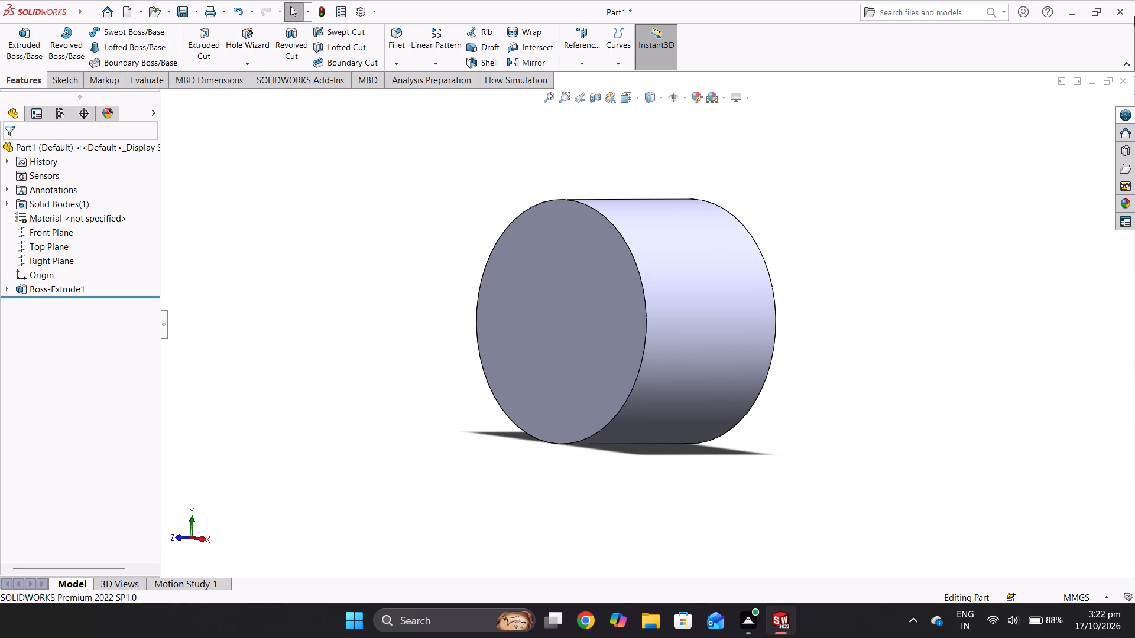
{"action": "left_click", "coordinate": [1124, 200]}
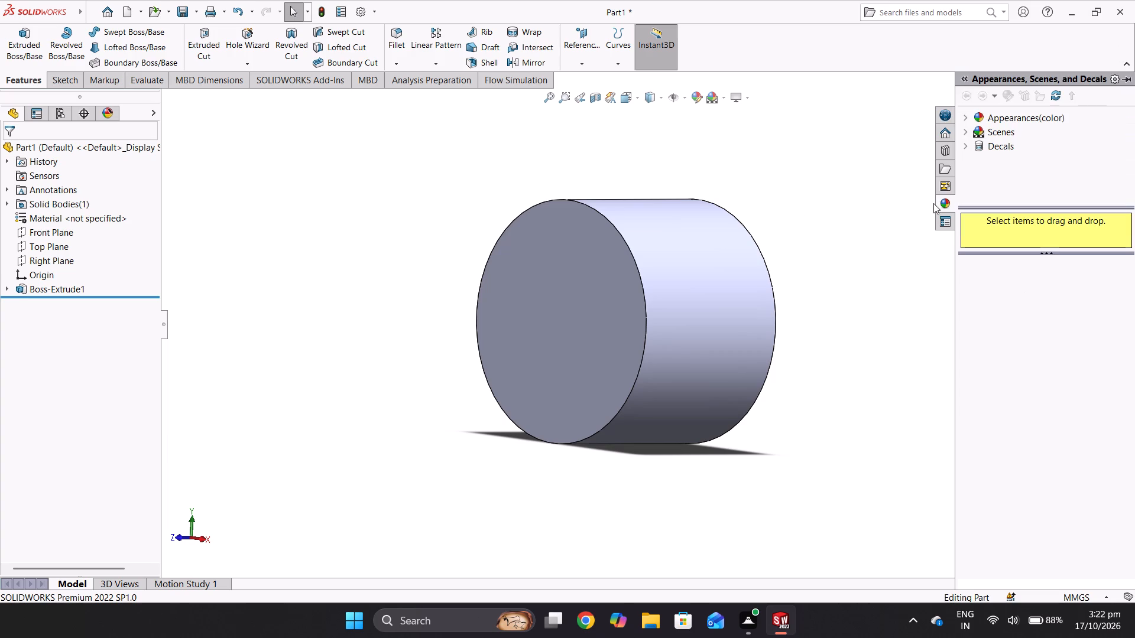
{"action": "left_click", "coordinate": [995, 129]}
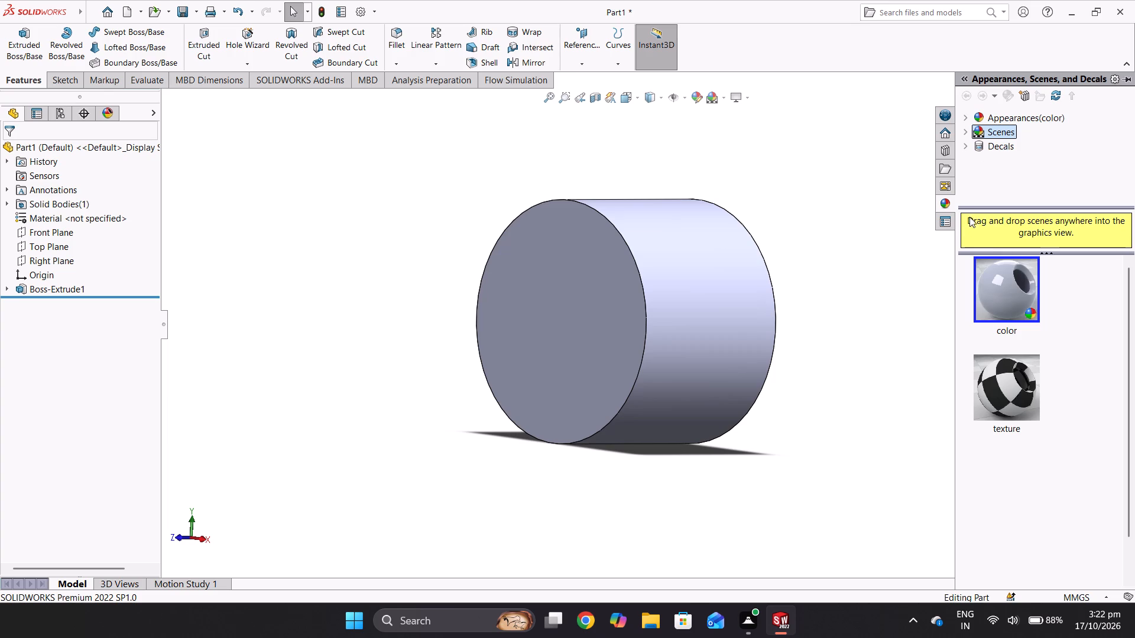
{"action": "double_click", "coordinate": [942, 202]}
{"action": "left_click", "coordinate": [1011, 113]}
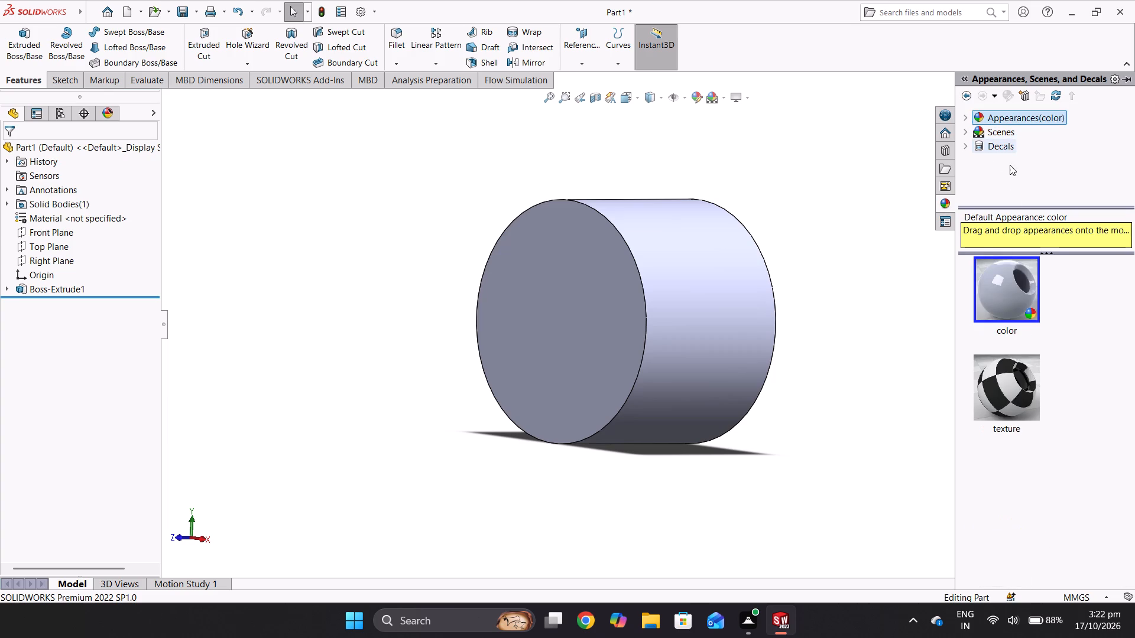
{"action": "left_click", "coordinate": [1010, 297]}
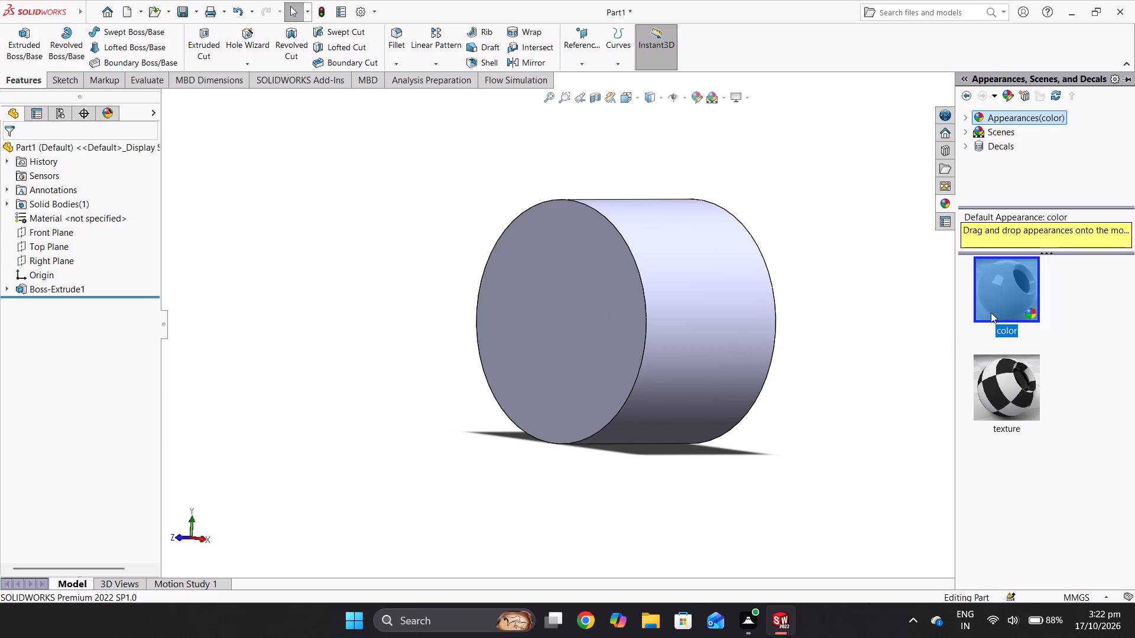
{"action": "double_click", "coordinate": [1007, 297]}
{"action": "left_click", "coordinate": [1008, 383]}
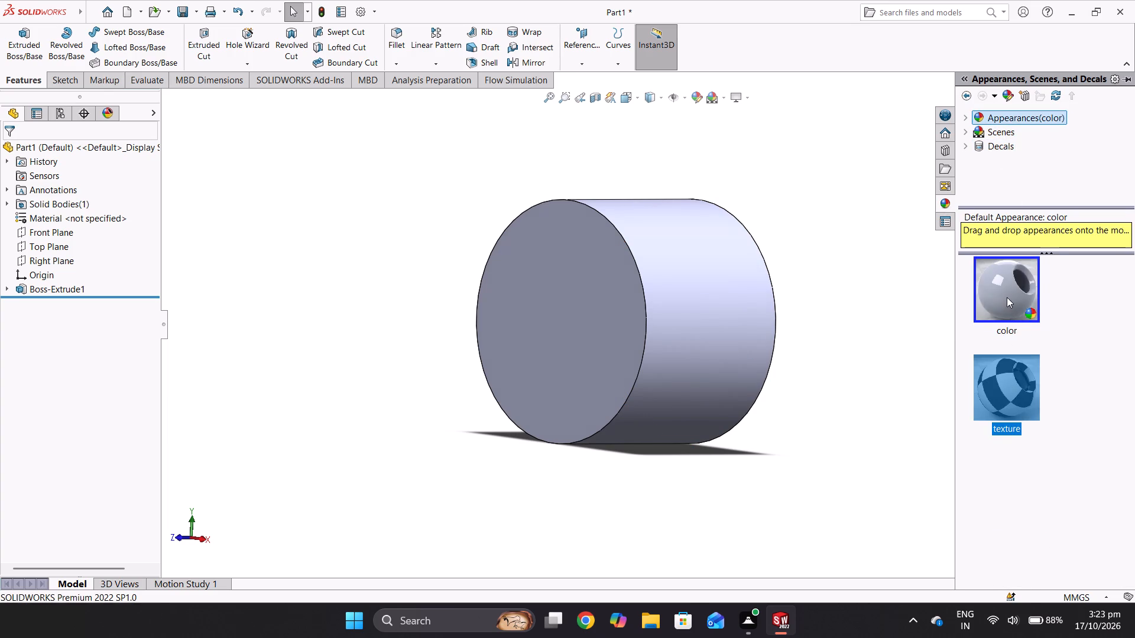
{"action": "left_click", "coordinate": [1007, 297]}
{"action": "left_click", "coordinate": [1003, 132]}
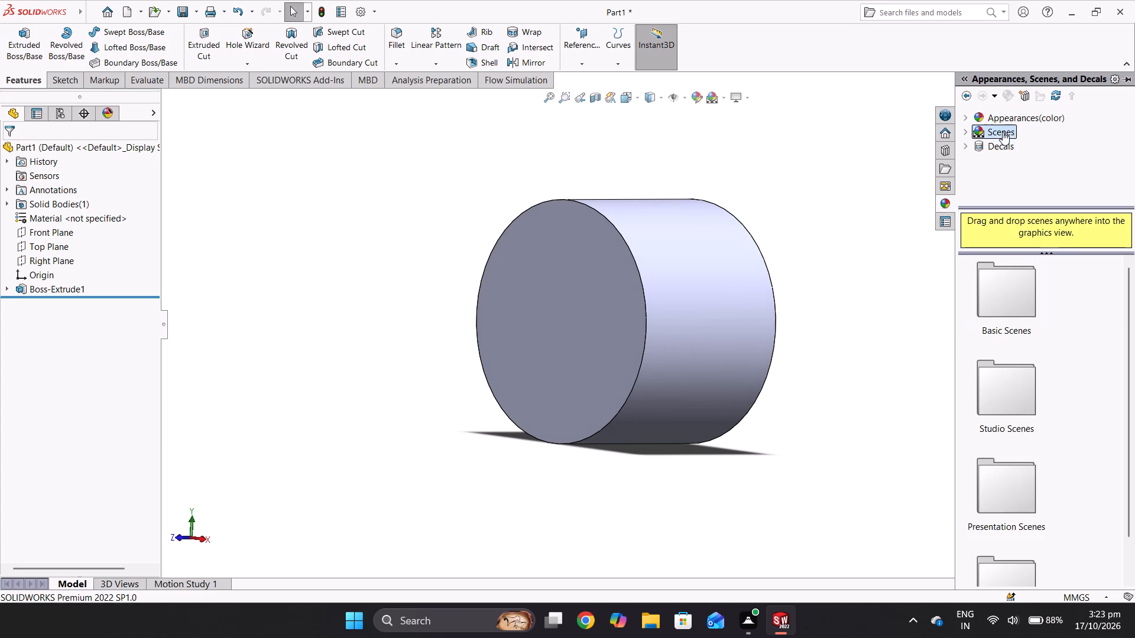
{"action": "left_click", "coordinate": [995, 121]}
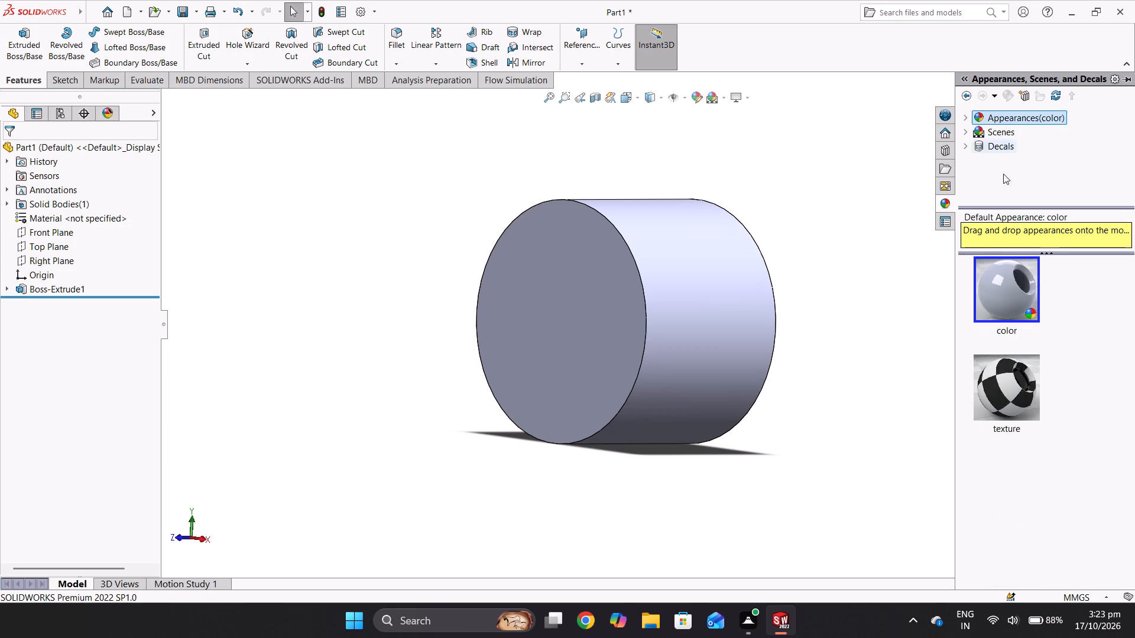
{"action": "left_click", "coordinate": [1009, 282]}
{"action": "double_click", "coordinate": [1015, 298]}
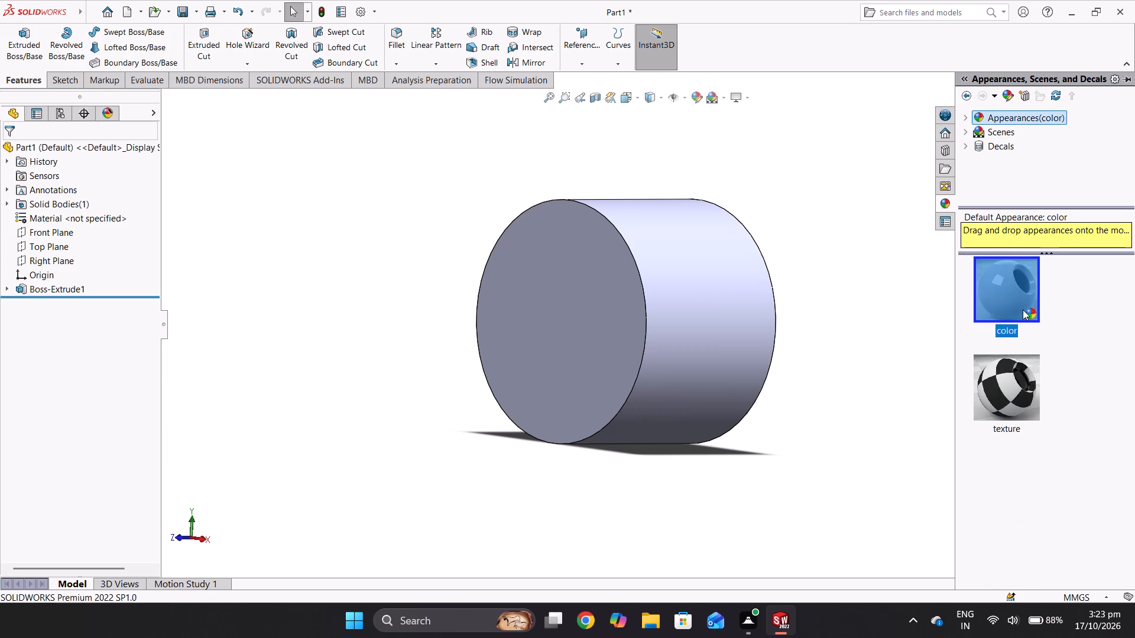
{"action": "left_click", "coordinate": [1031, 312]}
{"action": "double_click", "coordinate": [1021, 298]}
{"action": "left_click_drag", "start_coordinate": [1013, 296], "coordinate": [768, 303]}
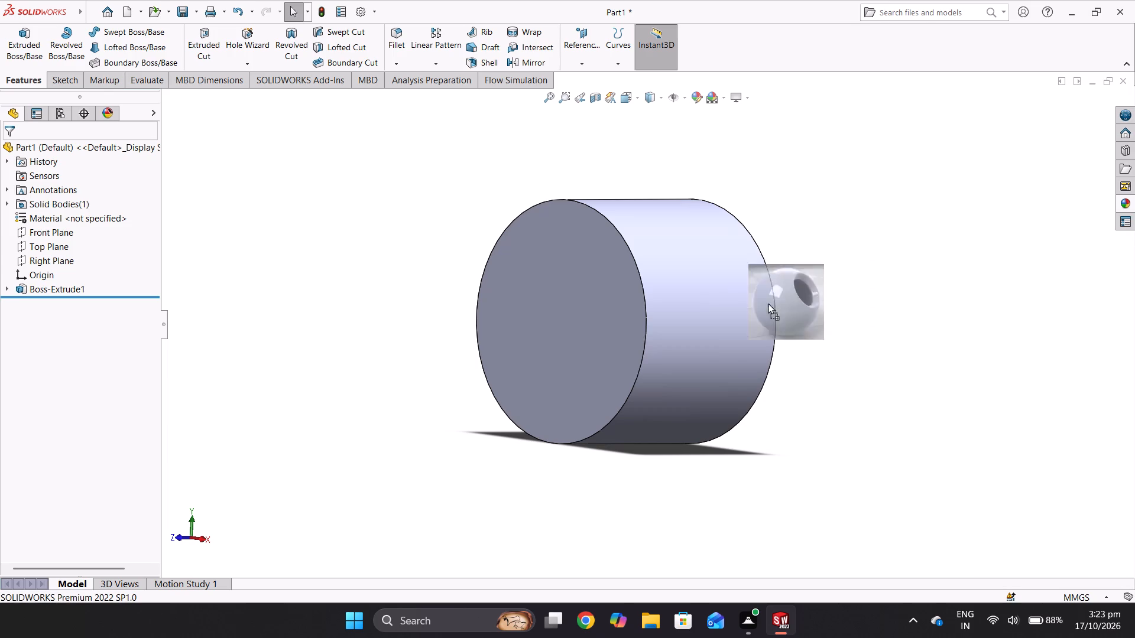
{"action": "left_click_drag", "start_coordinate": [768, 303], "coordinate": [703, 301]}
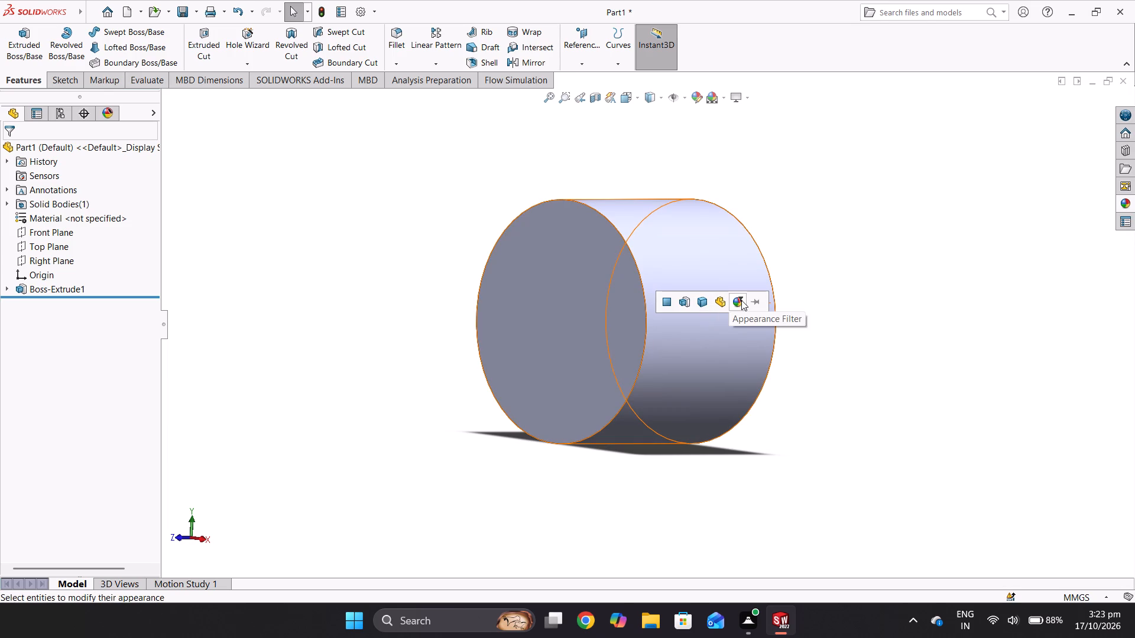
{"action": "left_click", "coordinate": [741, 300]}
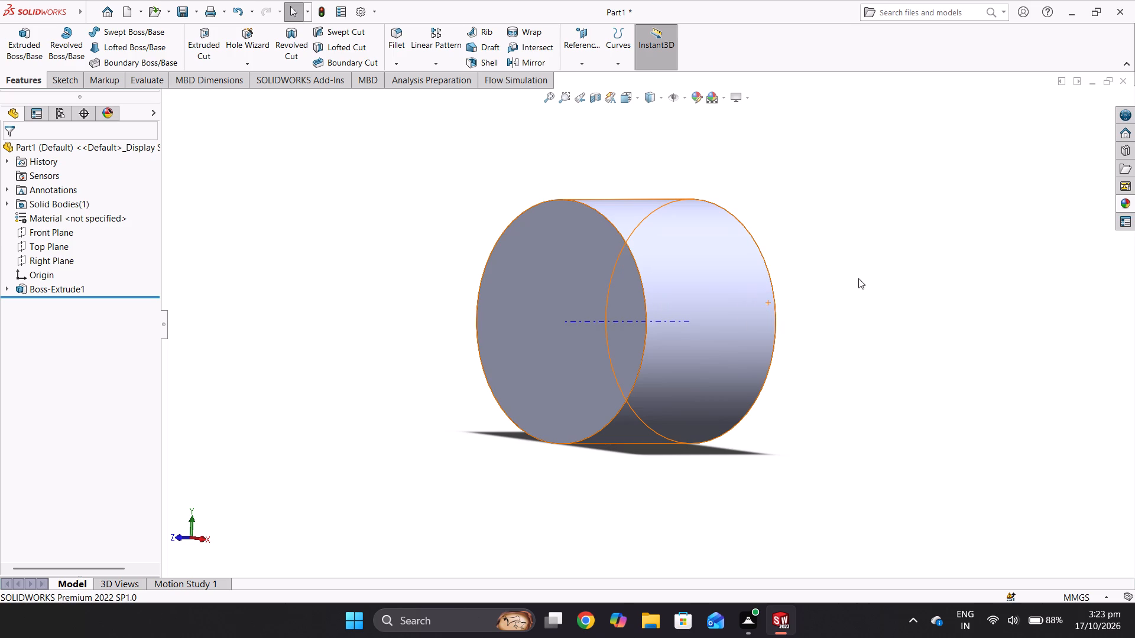
Look through the scene library's Basic Scenes, Presentation Scenes and Backgrounds folders.
{"action": "left_click", "coordinate": [1134, 209]}
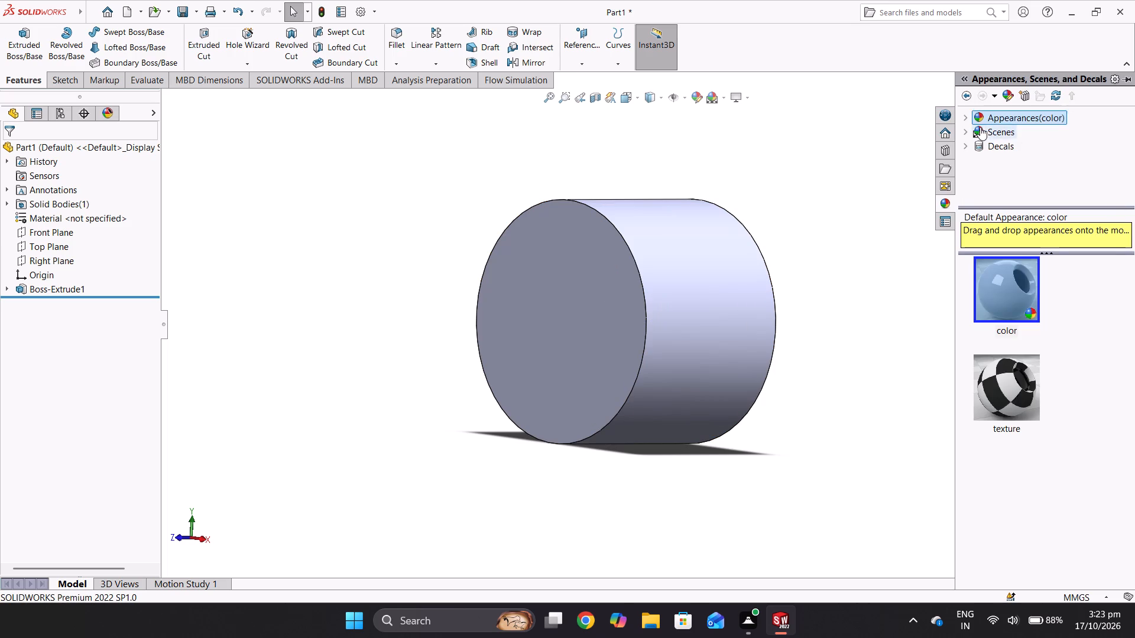
{"action": "left_click", "coordinate": [980, 128]}
{"action": "left_click", "coordinate": [997, 148]}
{"action": "double_click", "coordinate": [995, 135]}
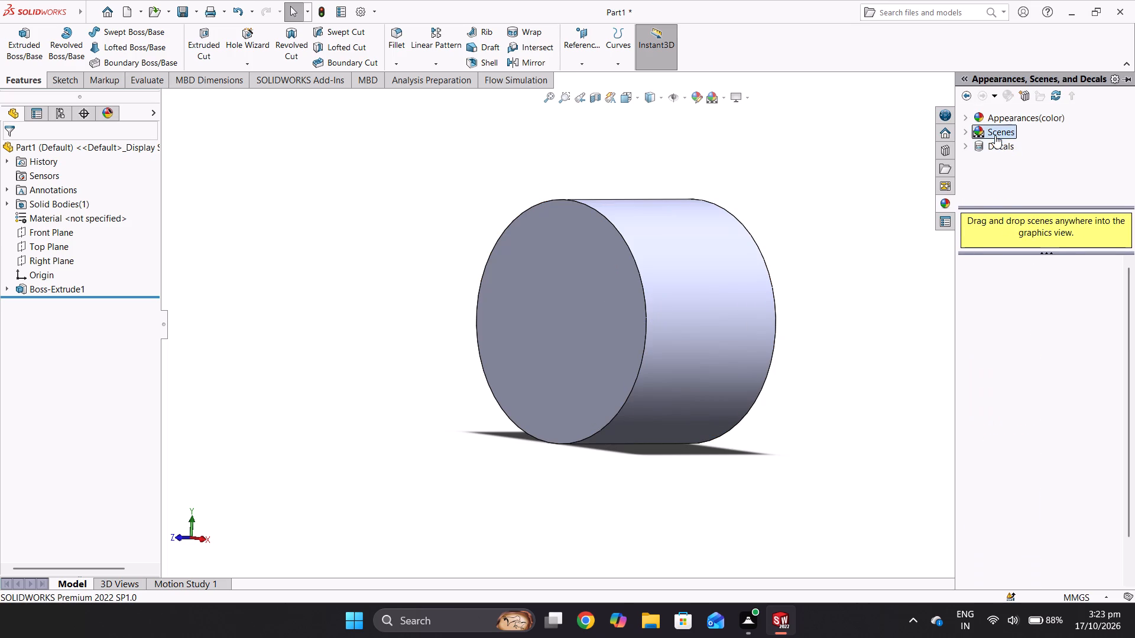
{"action": "left_click", "coordinate": [1000, 147]}
{"action": "left_click", "coordinate": [1007, 149]}
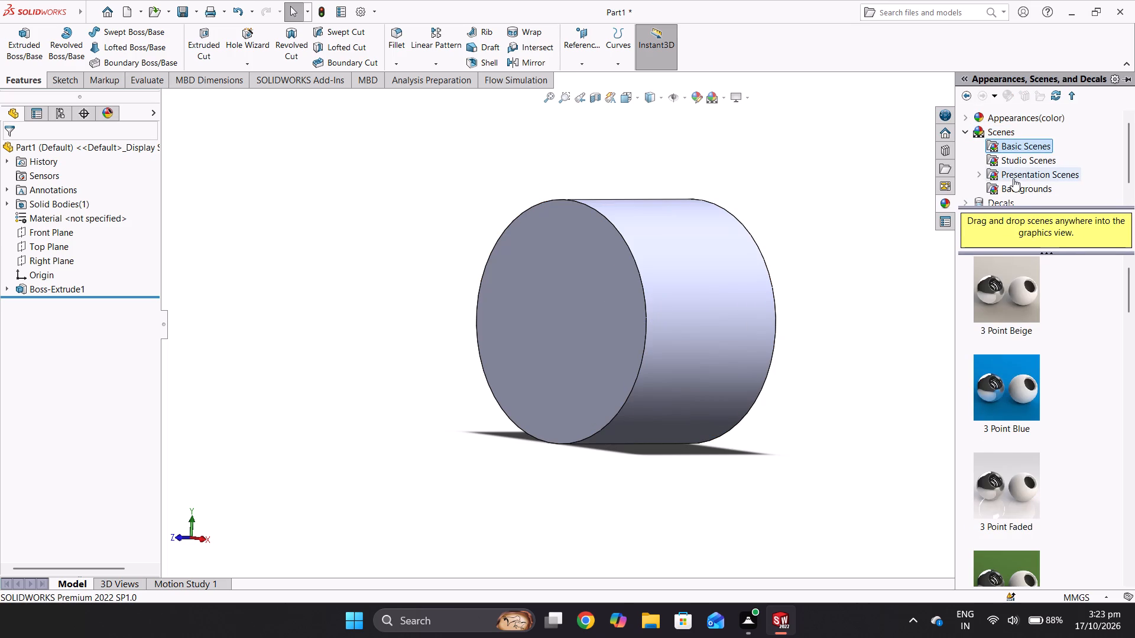
{"action": "left_click", "coordinate": [1013, 178]}
{"action": "left_click", "coordinate": [1018, 189]}
{"action": "scroll", "coordinate": [1016, 165], "scroll_direction": "down", "scroll_amount": 2}
{"action": "scroll", "coordinate": [1016, 164], "scroll_direction": "up", "scroll_amount": 3}
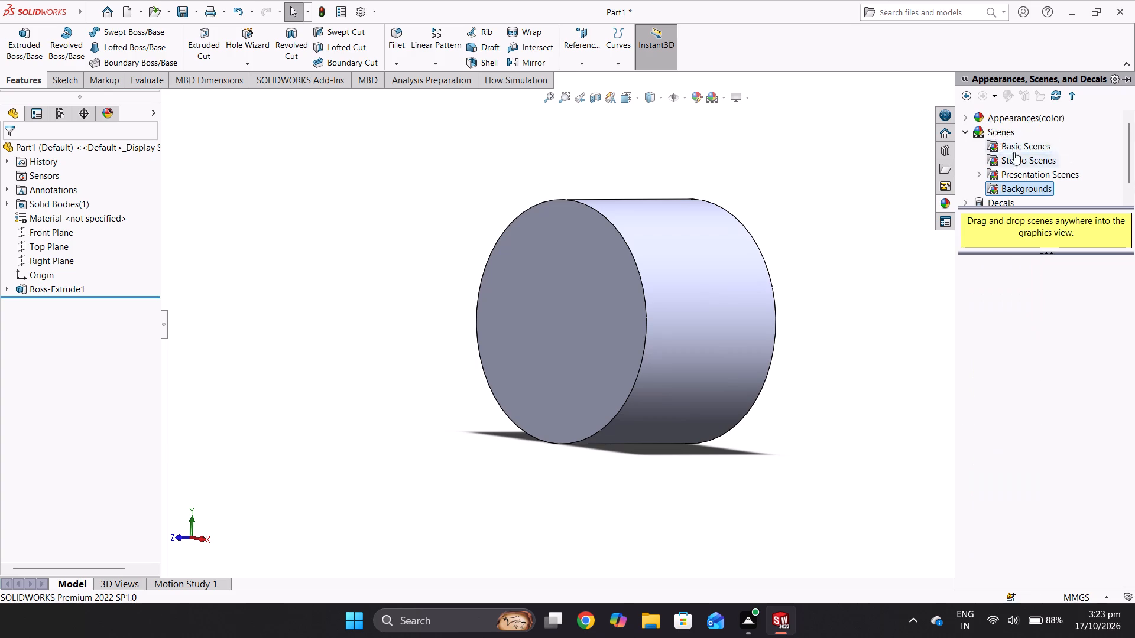
Expand the appearance library and examine the available Metal appearances for a finish suited to the cylinder.
{"action": "left_click", "coordinate": [997, 113]}
{"action": "double_click", "coordinate": [999, 115]}
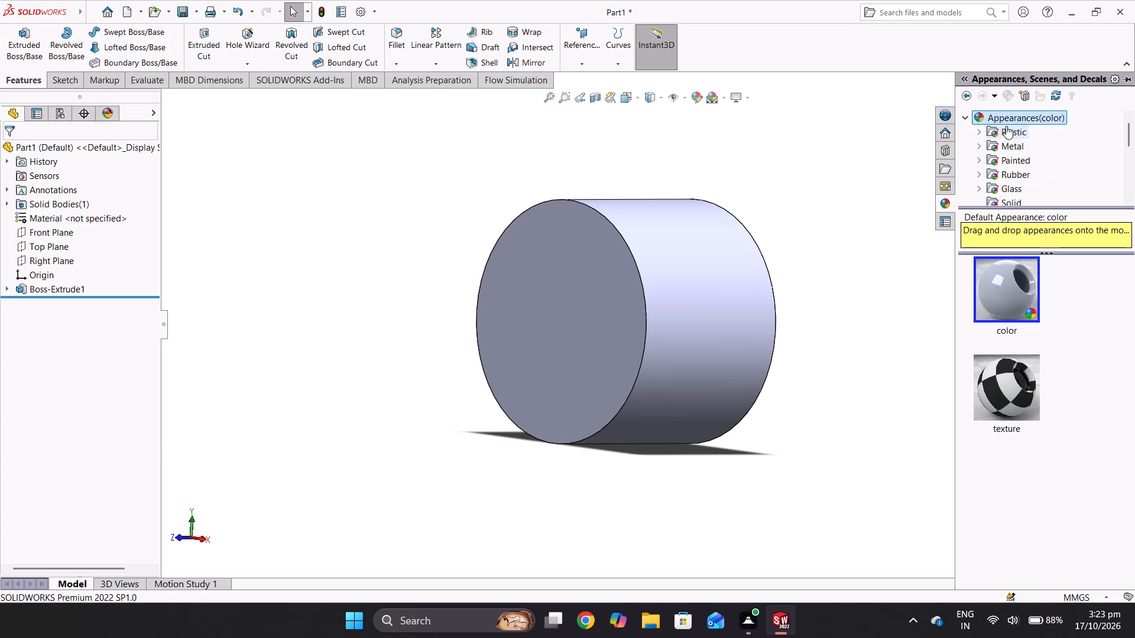
{"action": "scroll", "coordinate": [1013, 153], "scroll_direction": "down", "scroll_amount": 2}
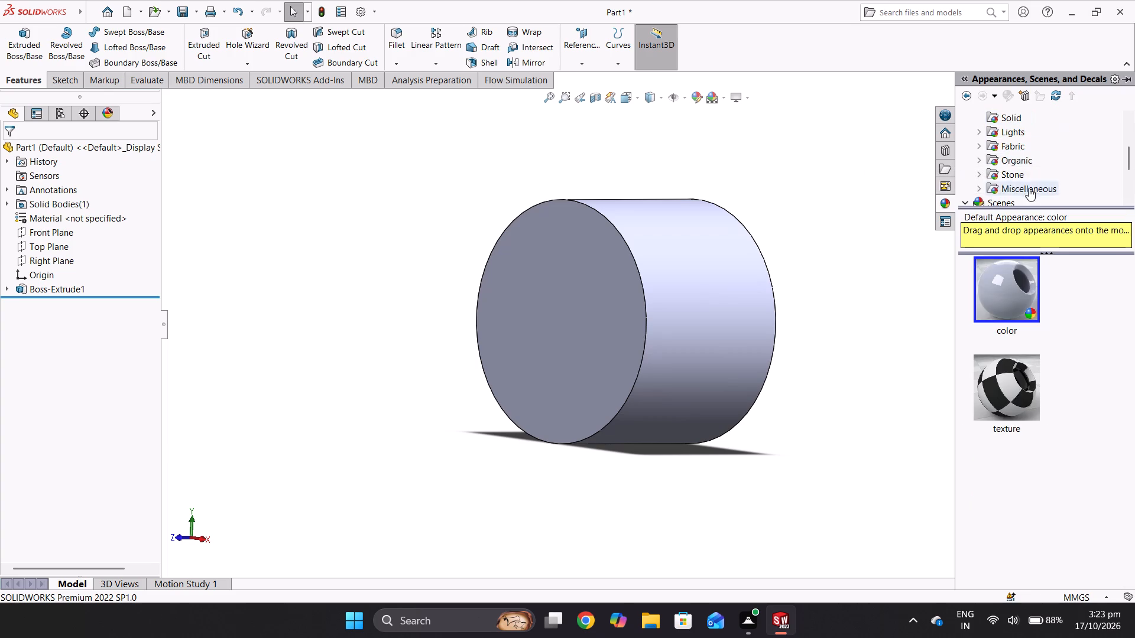
{"action": "left_click", "coordinate": [1013, 275]}
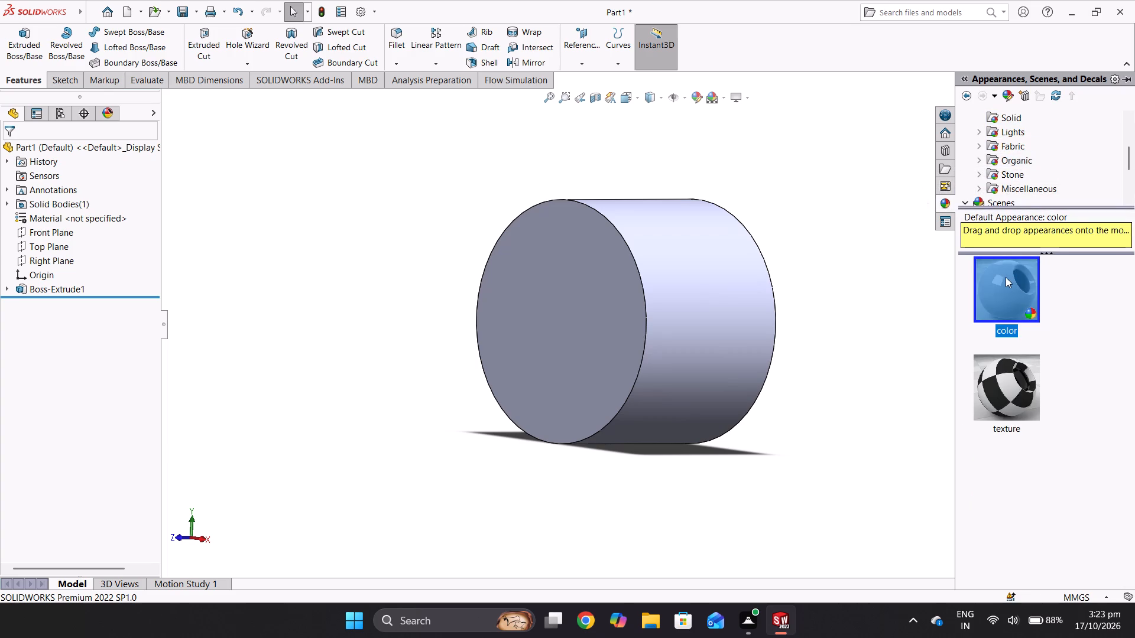
{"action": "scroll", "coordinate": [1011, 168], "scroll_direction": "up", "scroll_amount": 3}
{"action": "left_click", "coordinate": [1013, 140]}
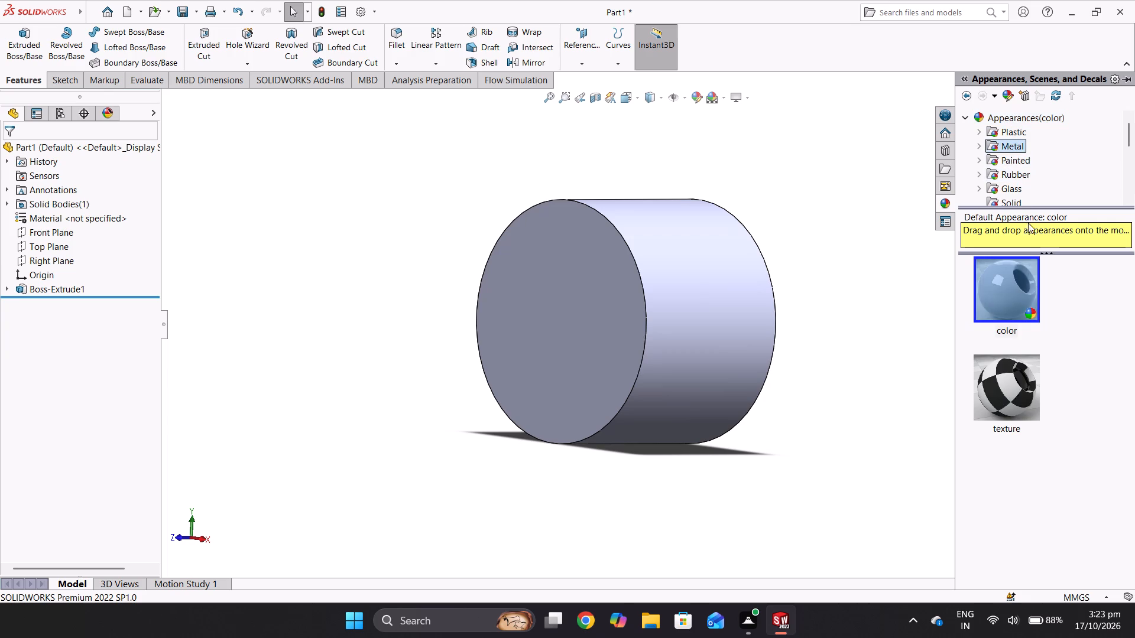
{"action": "scroll", "coordinate": [1004, 383], "scroll_direction": "down", "scroll_amount": 4}
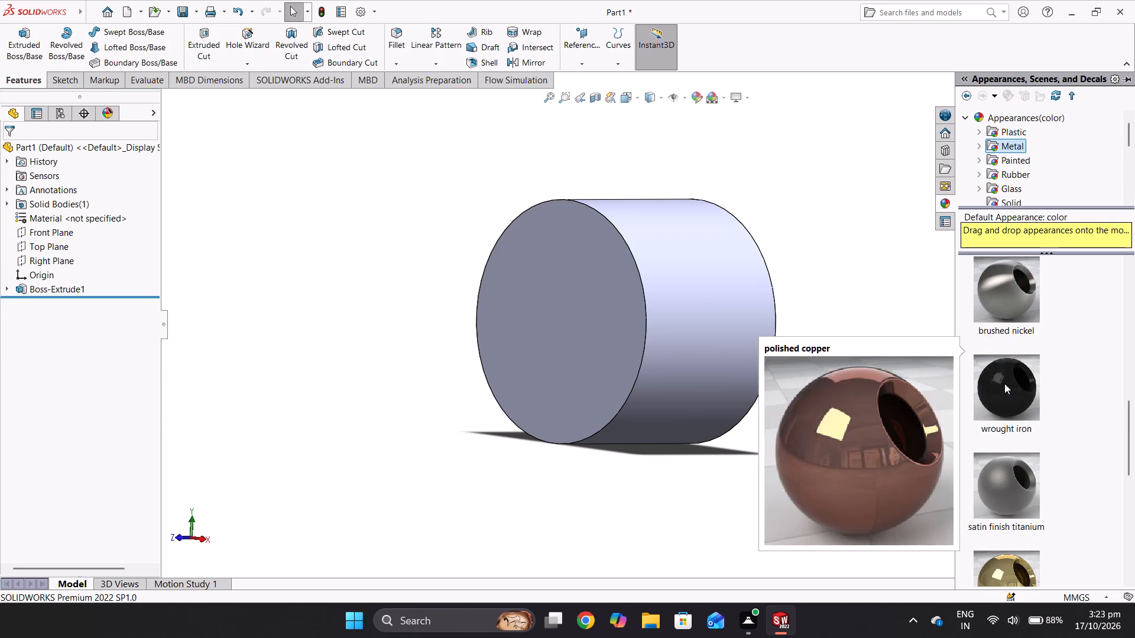
{"action": "scroll", "coordinate": [1004, 383], "scroll_direction": "down", "scroll_amount": 7}
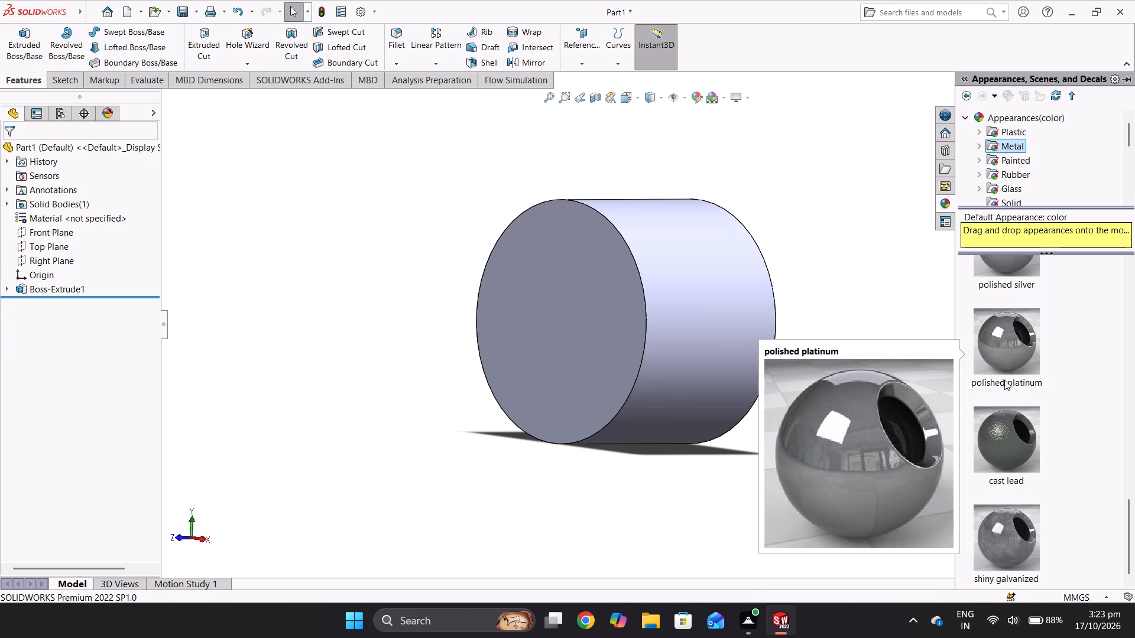
{"action": "scroll", "coordinate": [1006, 392], "scroll_direction": "down", "scroll_amount": 4}
{"action": "scroll", "coordinate": [1019, 443], "scroll_direction": "up", "scroll_amount": 3}
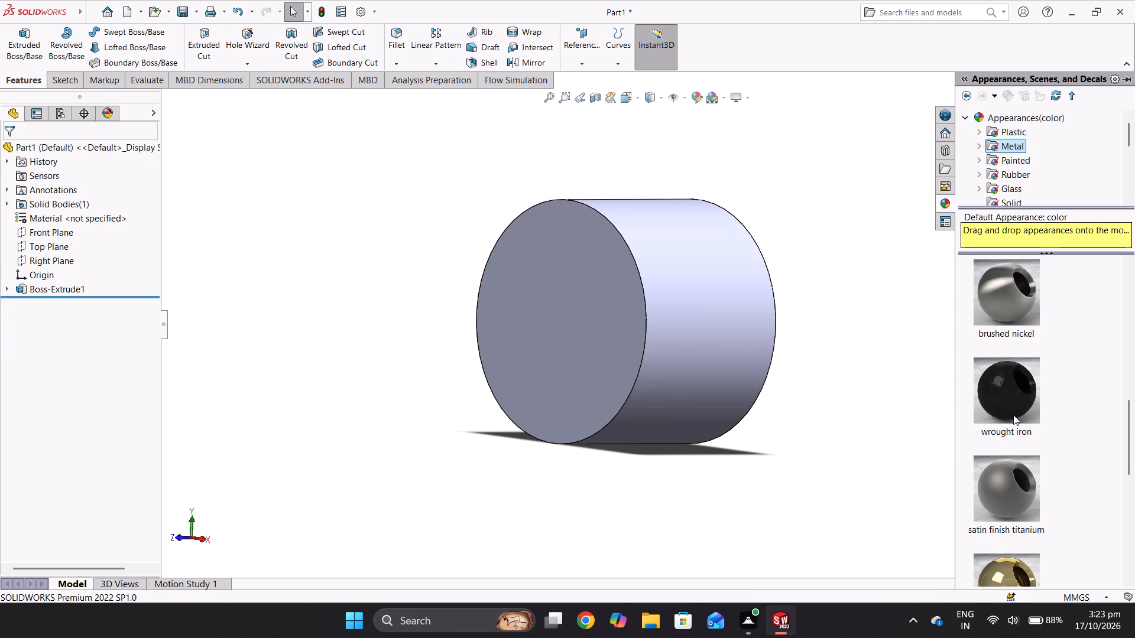
{"action": "scroll", "coordinate": [1013, 412], "scroll_direction": "up", "scroll_amount": 9}
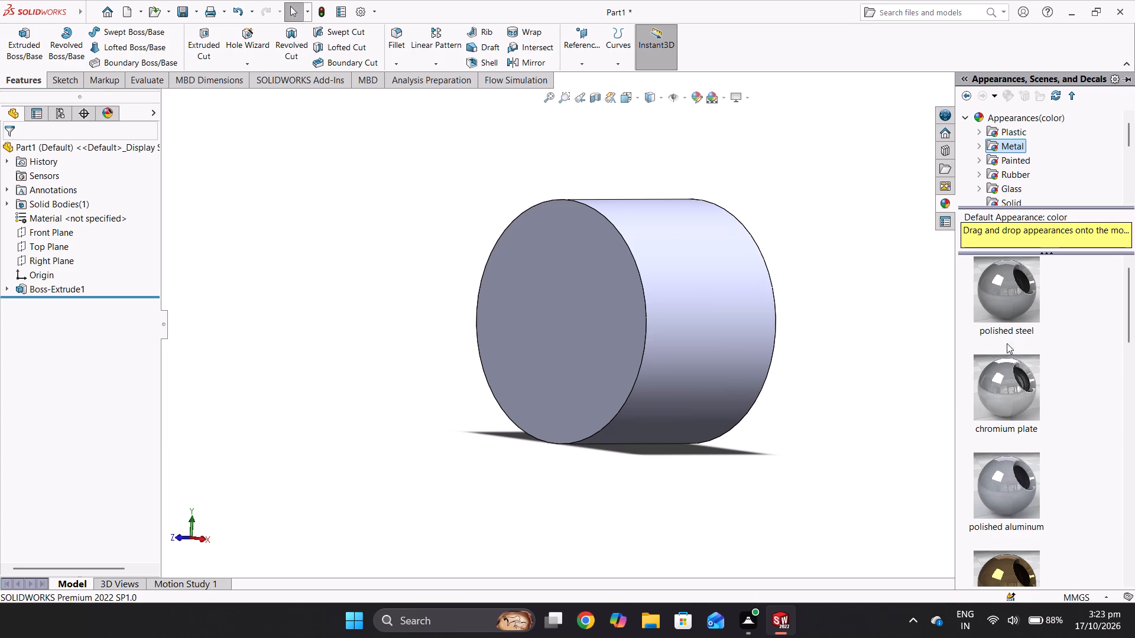
{"action": "scroll", "coordinate": [1010, 357], "scroll_direction": "down", "scroll_amount": 3}
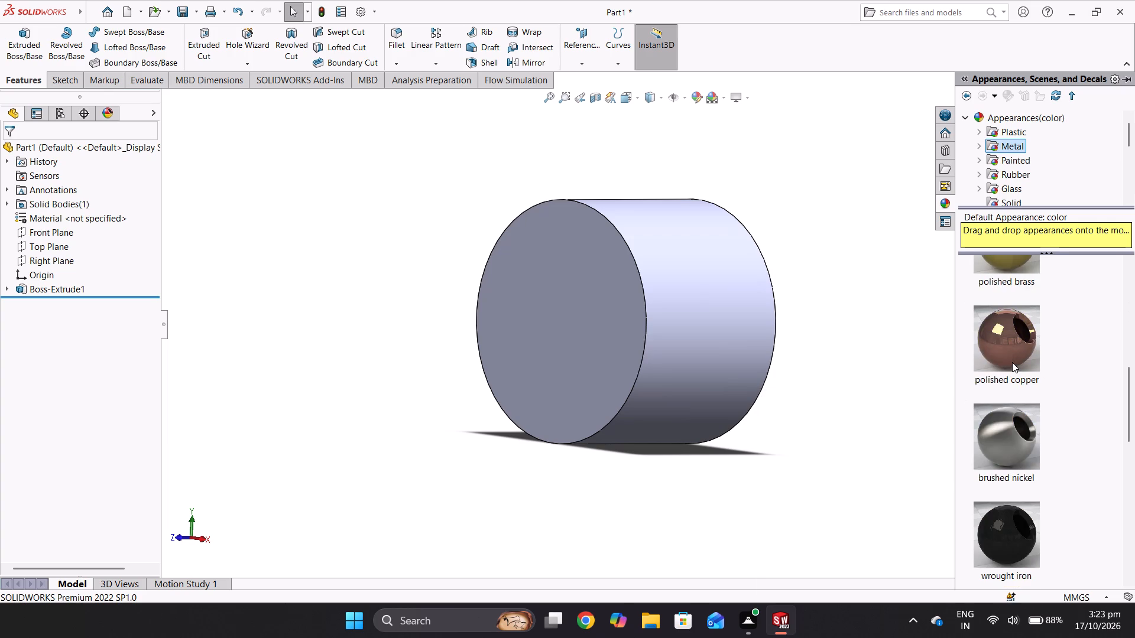
{"action": "scroll", "coordinate": [1012, 362], "scroll_direction": "down", "scroll_amount": 4}
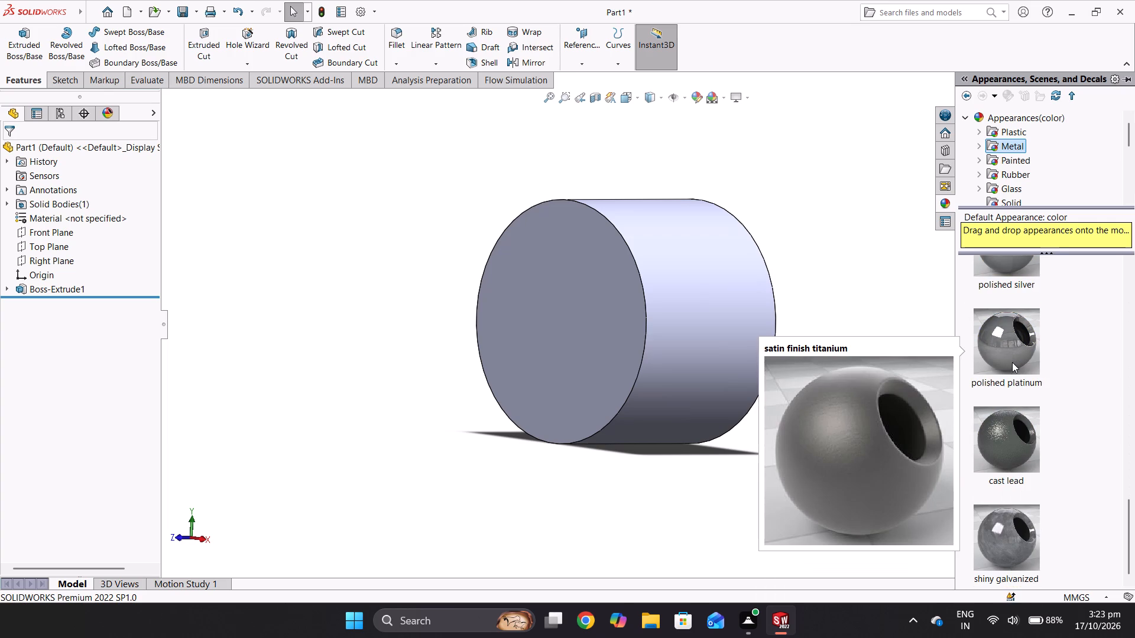
{"action": "scroll", "coordinate": [1012, 362], "scroll_direction": "down", "scroll_amount": 7}
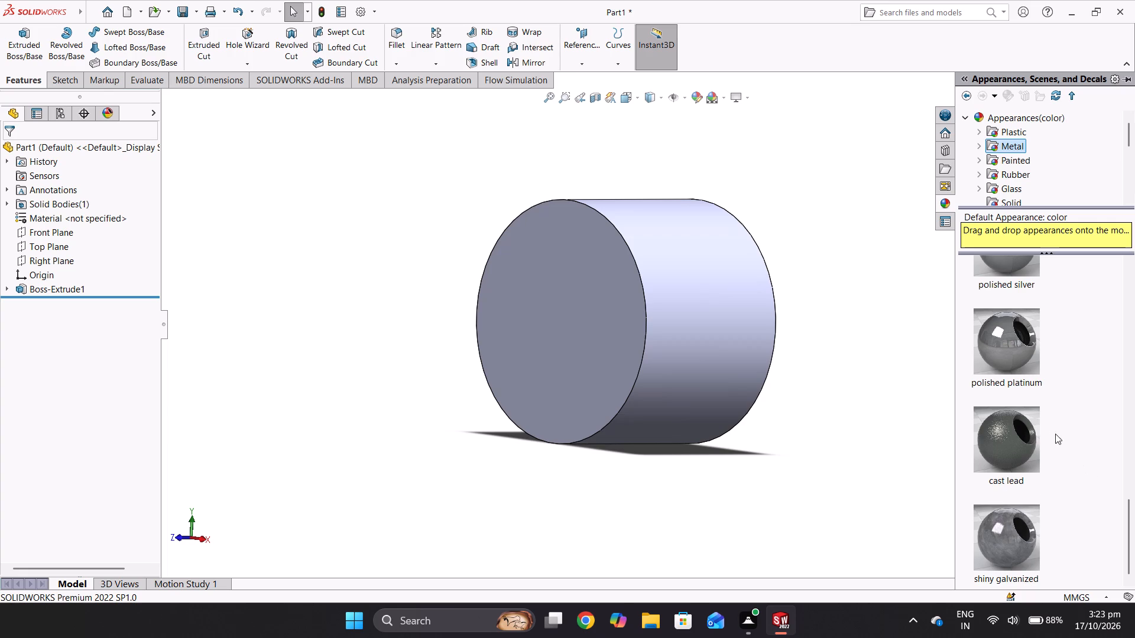
{"action": "scroll", "coordinate": [1035, 426], "scroll_direction": "up", "scroll_amount": 11}
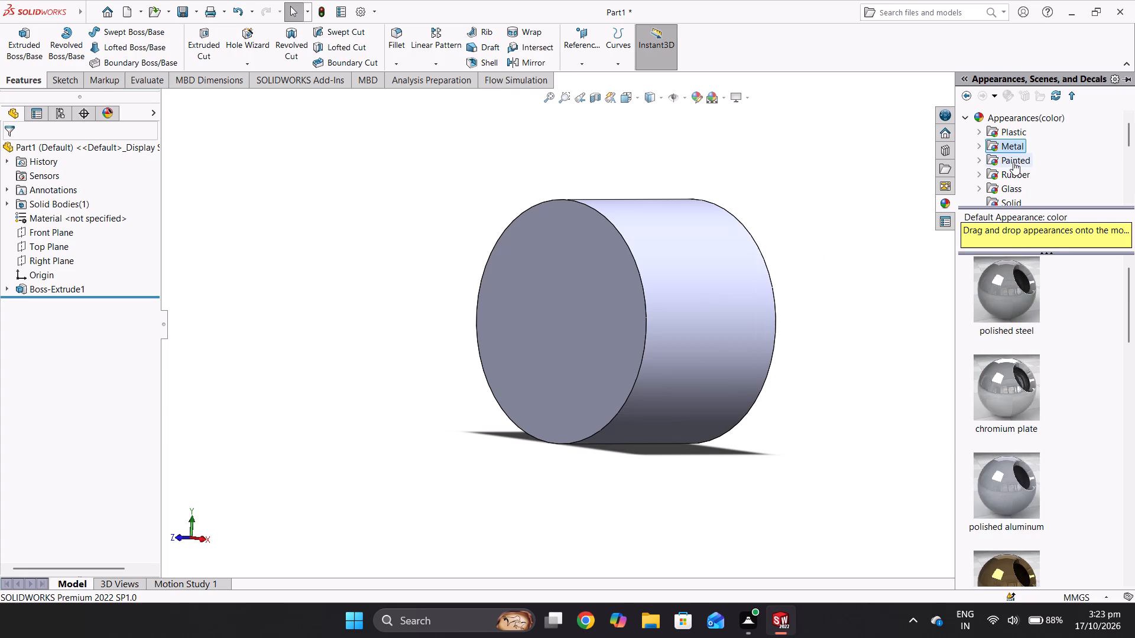
Examine the Solid and Lights appearance categories for alternative finishes.
{"action": "scroll", "coordinate": [1026, 186], "scroll_direction": "down", "scroll_amount": 1}
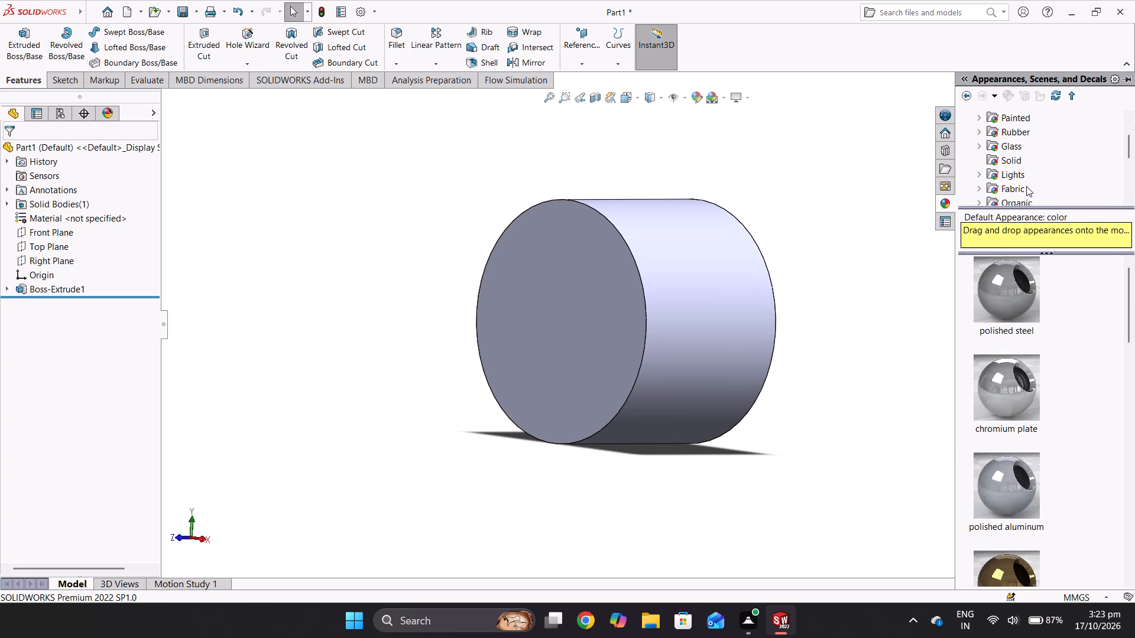
{"action": "left_click", "coordinate": [1013, 161]}
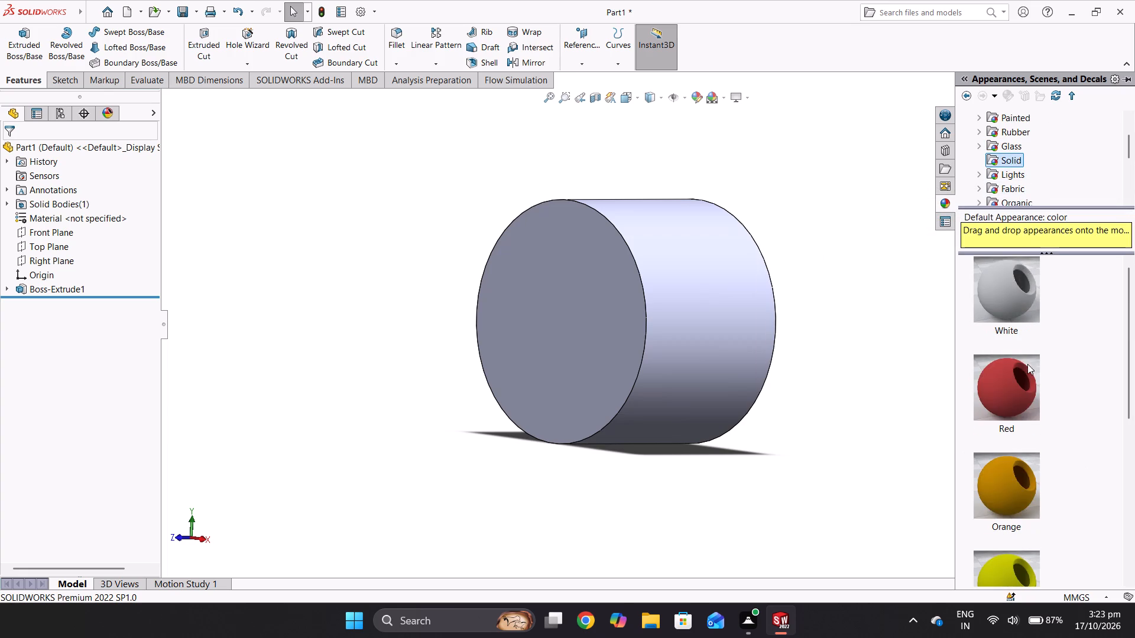
{"action": "scroll", "coordinate": [1028, 367], "scroll_direction": "down", "scroll_amount": 4}
{"action": "scroll", "coordinate": [1029, 363], "scroll_direction": "up", "scroll_amount": 6}
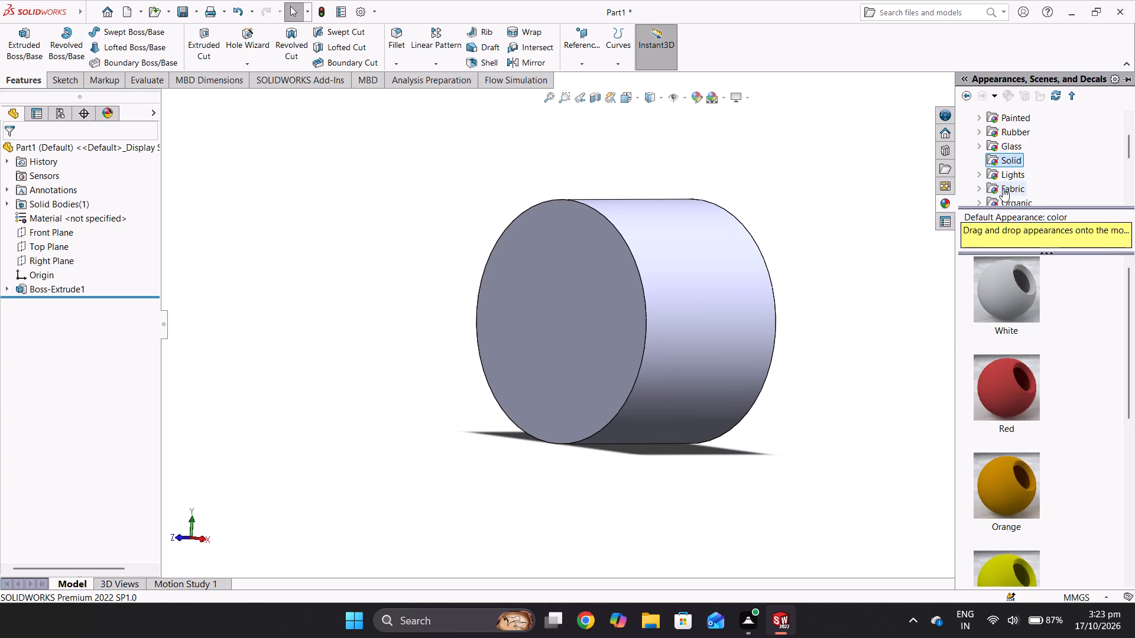
{"action": "left_click", "coordinate": [1004, 175]}
{"action": "left_click", "coordinate": [1011, 149]}
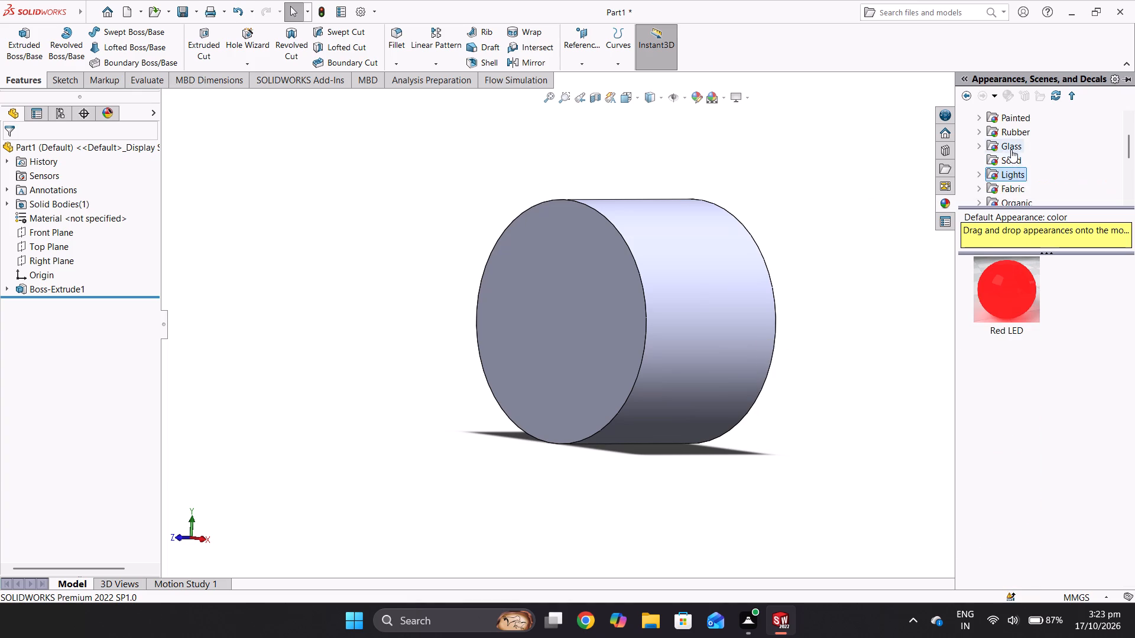
{"action": "left_click", "coordinate": [1018, 155]}
{"action": "scroll", "coordinate": [1020, 157], "scroll_direction": "down", "scroll_amount": 1}
{"action": "scroll", "coordinate": [1017, 156], "scroll_direction": "up", "scroll_amount": 2}
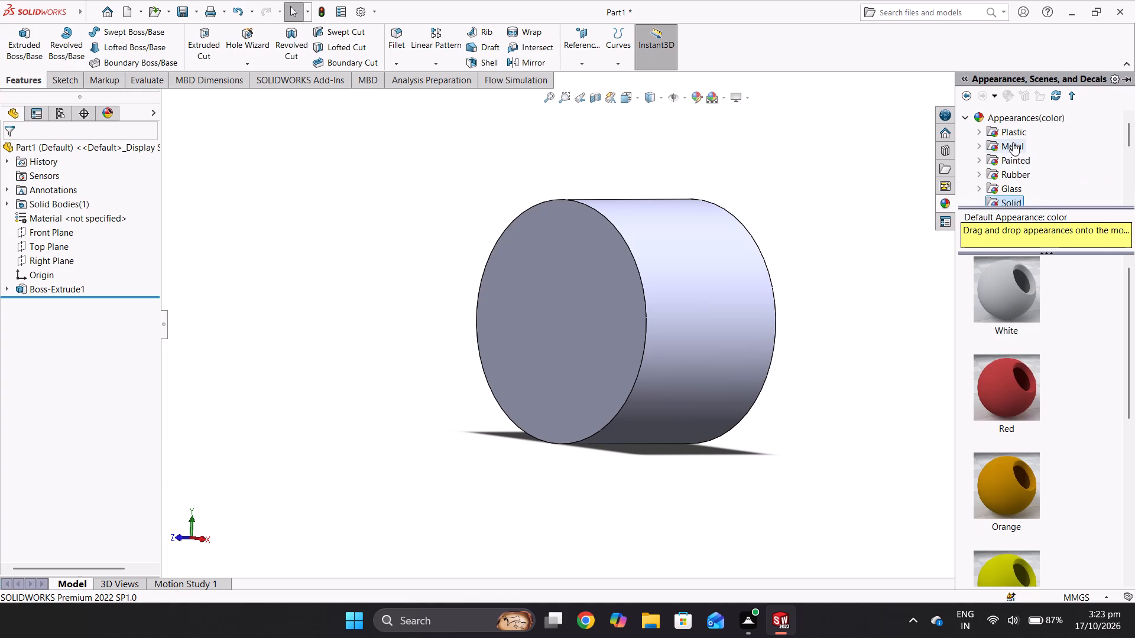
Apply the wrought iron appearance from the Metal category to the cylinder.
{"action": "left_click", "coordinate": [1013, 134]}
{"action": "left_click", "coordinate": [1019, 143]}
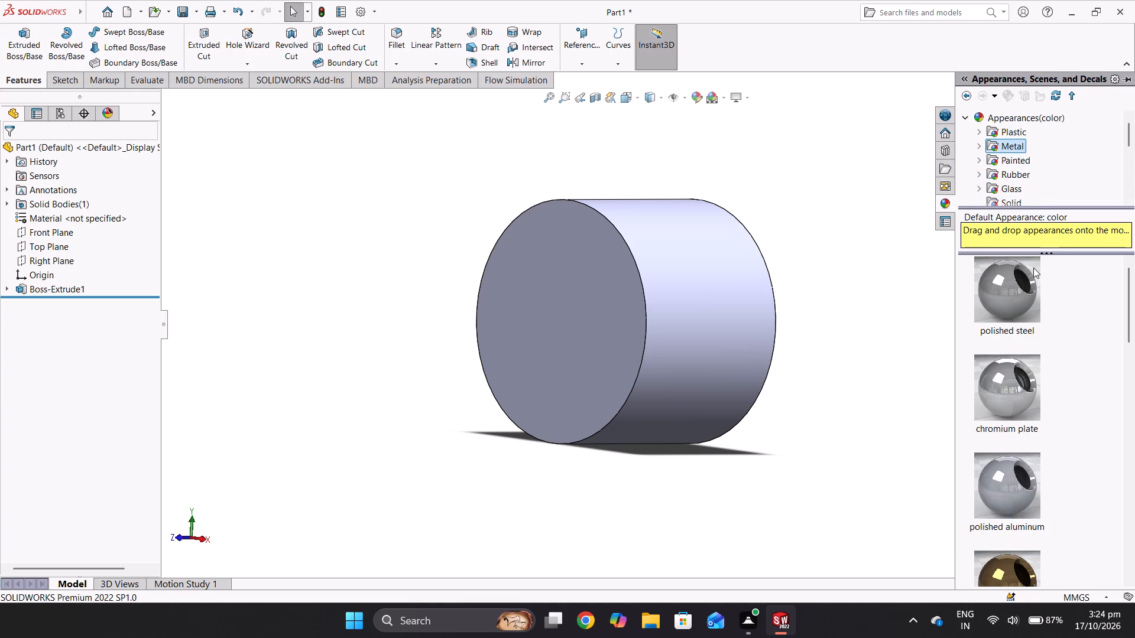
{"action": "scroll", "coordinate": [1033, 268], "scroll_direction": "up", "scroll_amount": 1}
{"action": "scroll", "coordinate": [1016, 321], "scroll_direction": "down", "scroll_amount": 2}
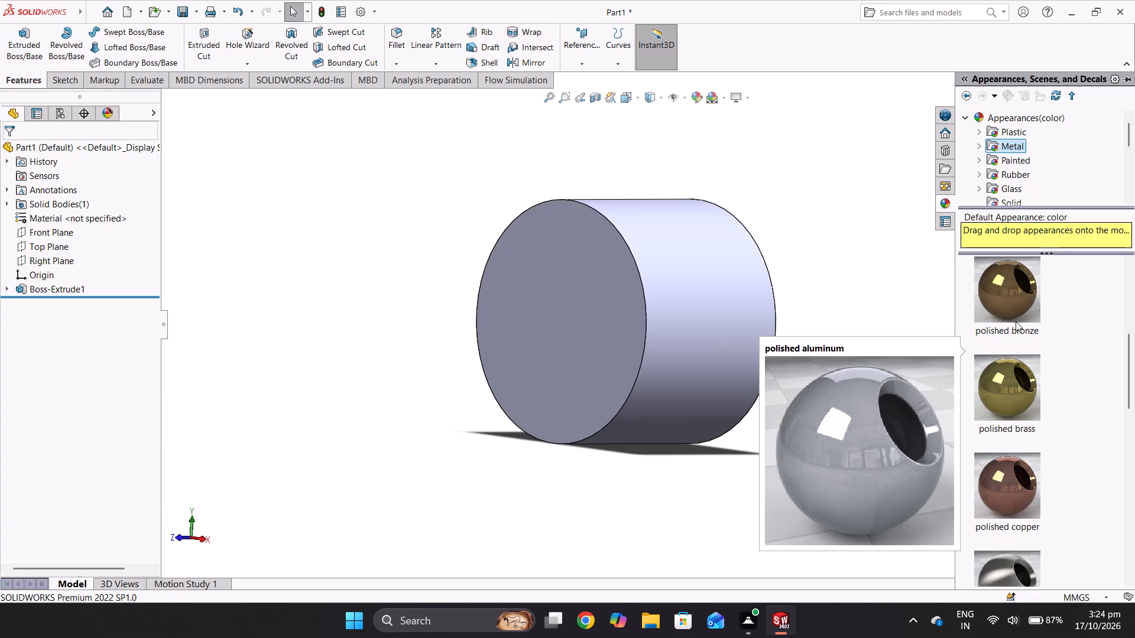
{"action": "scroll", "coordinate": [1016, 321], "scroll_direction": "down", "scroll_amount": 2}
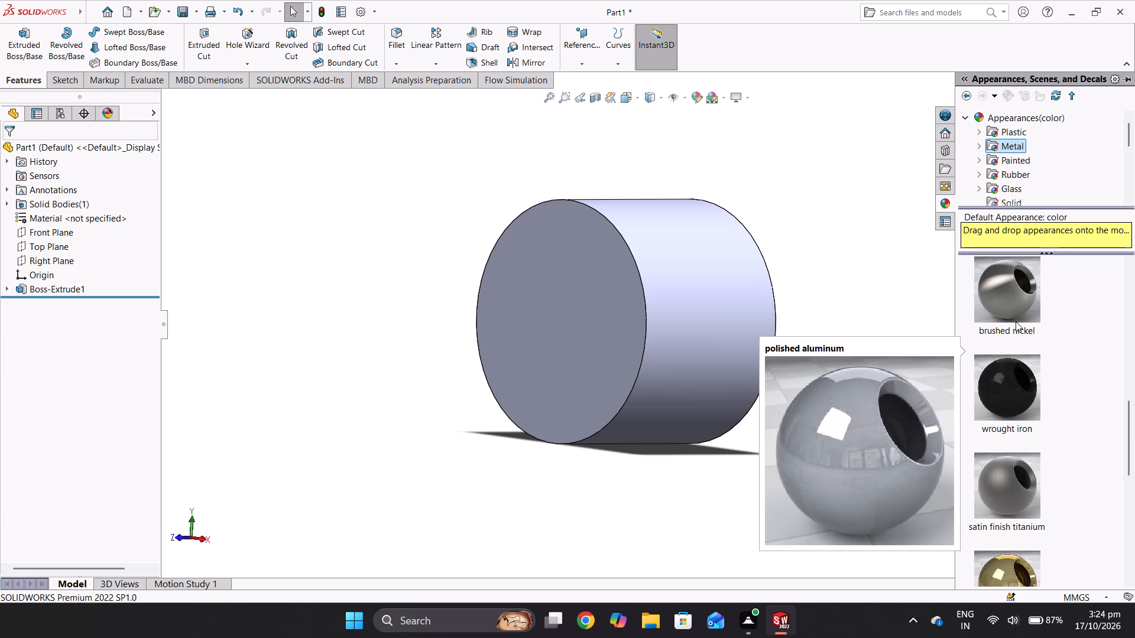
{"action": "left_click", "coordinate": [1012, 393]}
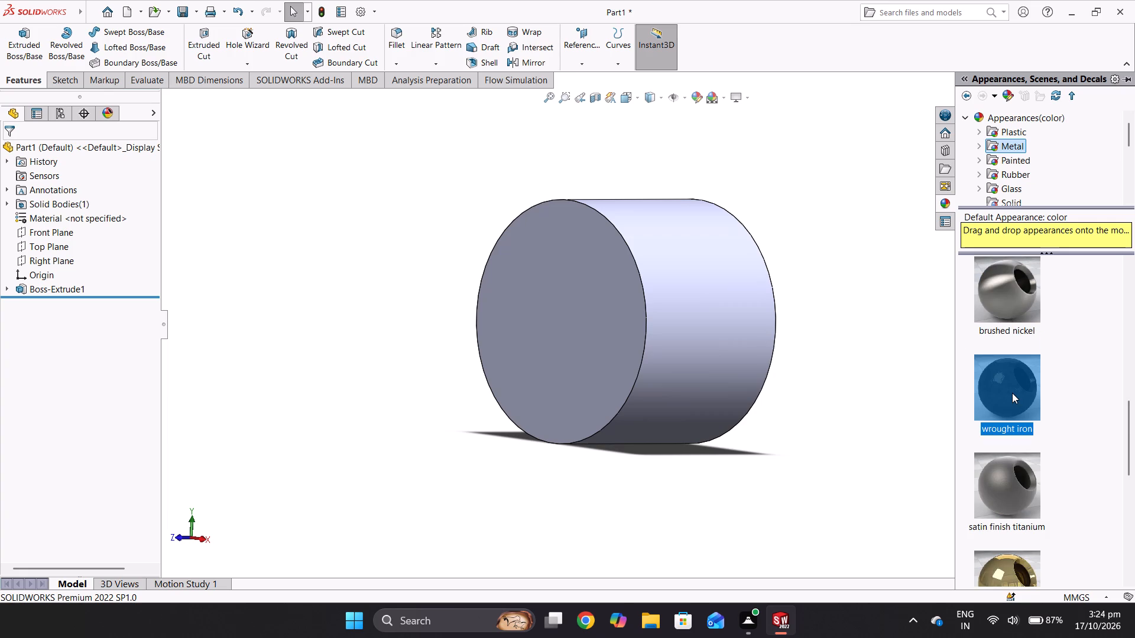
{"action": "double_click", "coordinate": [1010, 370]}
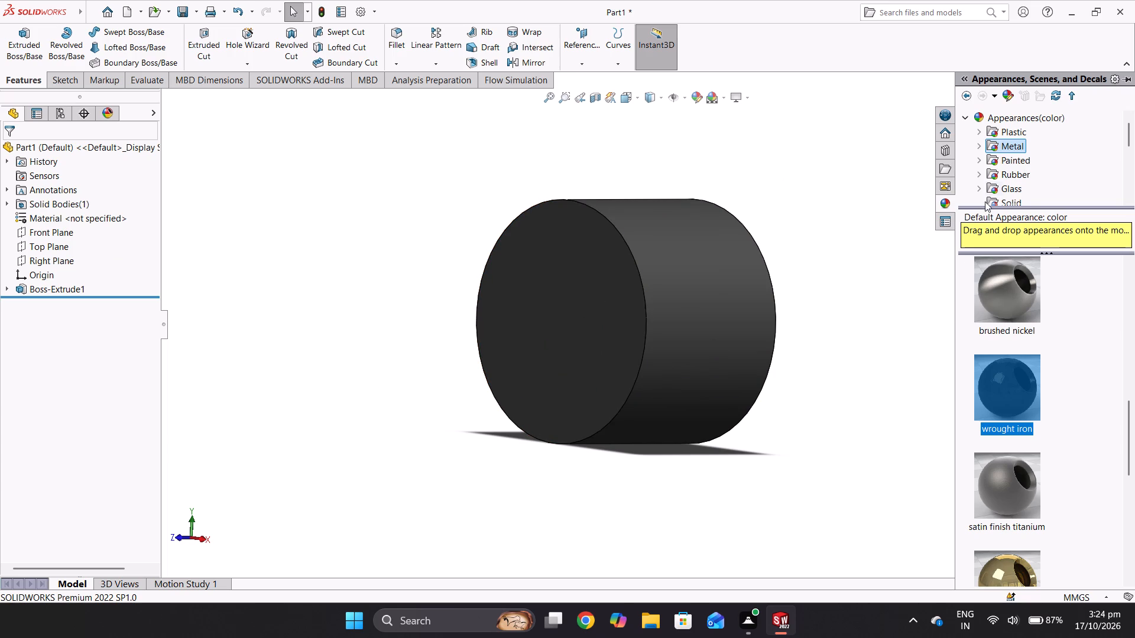
Look through the scene library's folders, including Basic Scenes, and return to the appearance categories.
{"action": "scroll", "coordinate": [1020, 212], "scroll_direction": "down", "scroll_amount": 5}
{"action": "scroll", "coordinate": [1011, 360], "scroll_direction": "down", "scroll_amount": 6}
{"action": "scroll", "coordinate": [1011, 360], "scroll_direction": "up", "scroll_amount": 6}
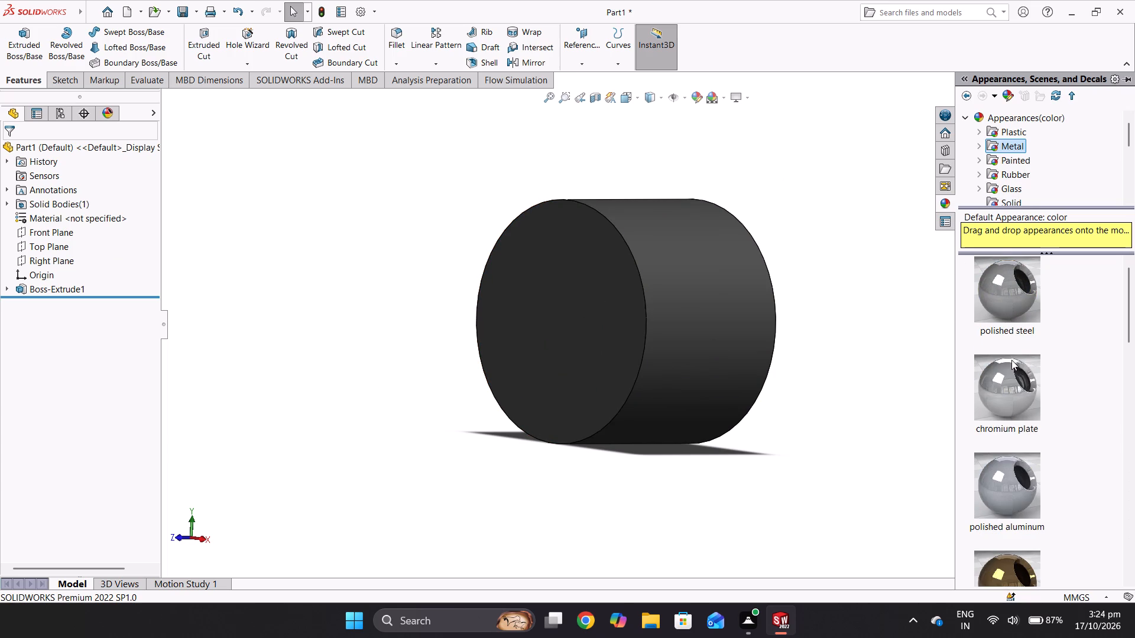
{"action": "scroll", "coordinate": [1011, 360], "scroll_direction": "up", "scroll_amount": 8}
{"action": "scroll", "coordinate": [1000, 131], "scroll_direction": "down", "scroll_amount": 9}
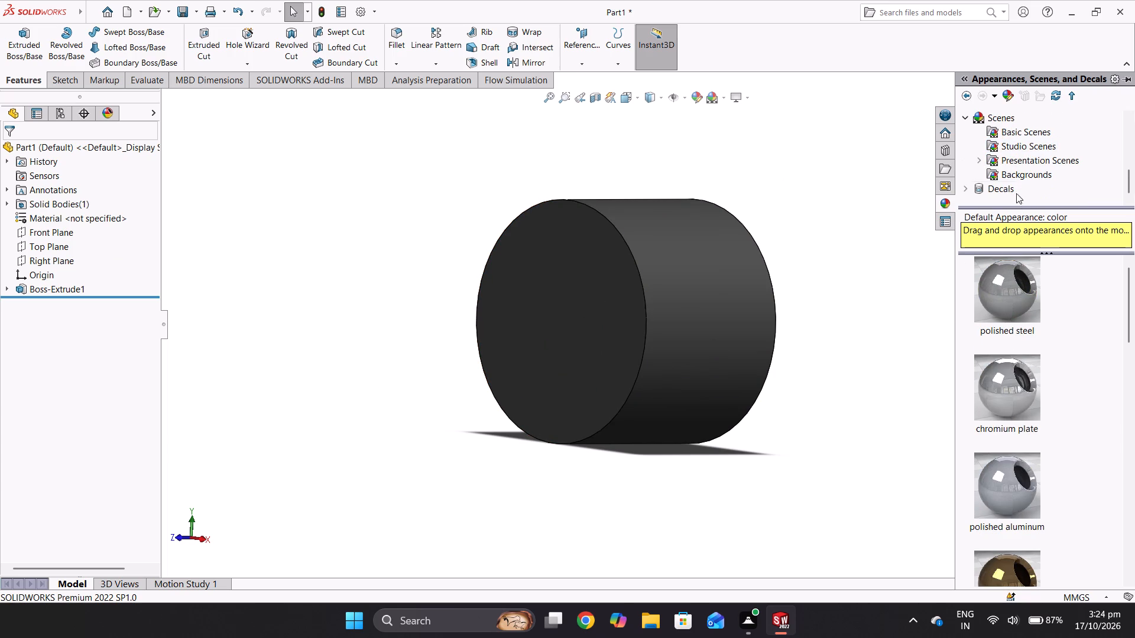
{"action": "left_click", "coordinate": [1013, 170]}
{"action": "left_click", "coordinate": [1008, 148]}
{"action": "left_click", "coordinate": [1002, 129]}
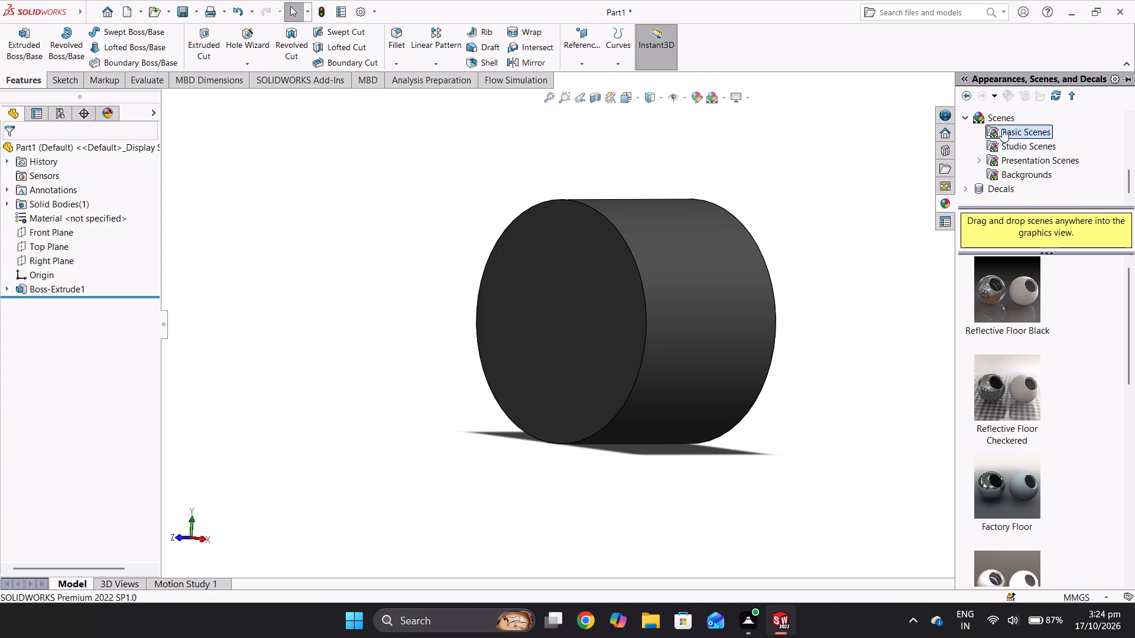
{"action": "scroll", "coordinate": [1002, 129], "scroll_direction": "up", "scroll_amount": 5}
{"action": "left_click", "coordinate": [1008, 139]}
{"action": "left_click", "coordinate": [1007, 131]}
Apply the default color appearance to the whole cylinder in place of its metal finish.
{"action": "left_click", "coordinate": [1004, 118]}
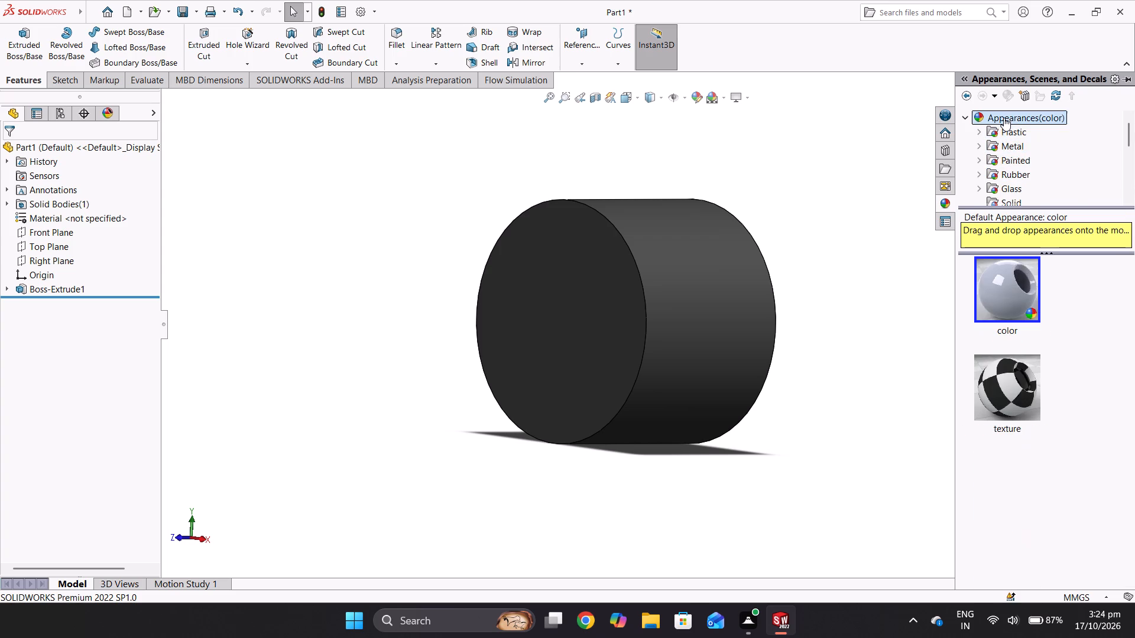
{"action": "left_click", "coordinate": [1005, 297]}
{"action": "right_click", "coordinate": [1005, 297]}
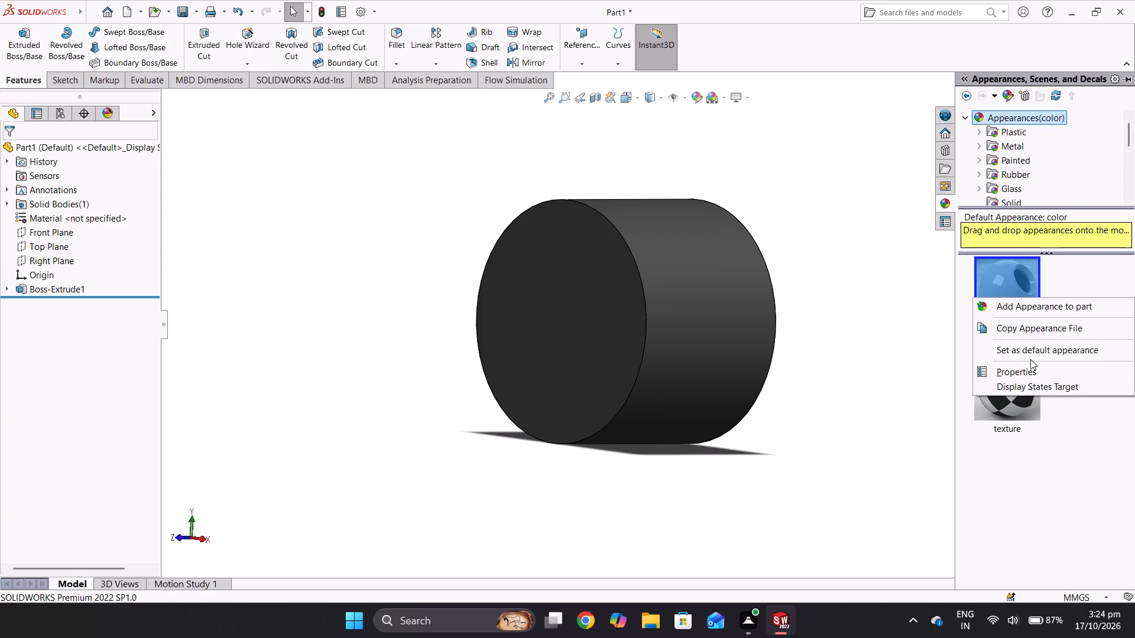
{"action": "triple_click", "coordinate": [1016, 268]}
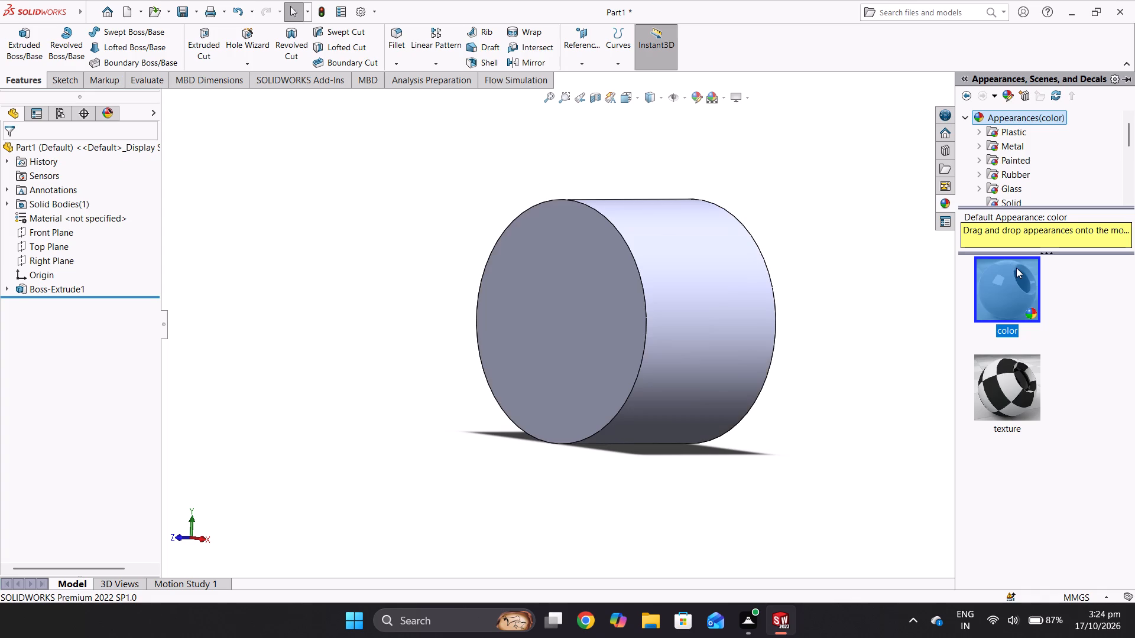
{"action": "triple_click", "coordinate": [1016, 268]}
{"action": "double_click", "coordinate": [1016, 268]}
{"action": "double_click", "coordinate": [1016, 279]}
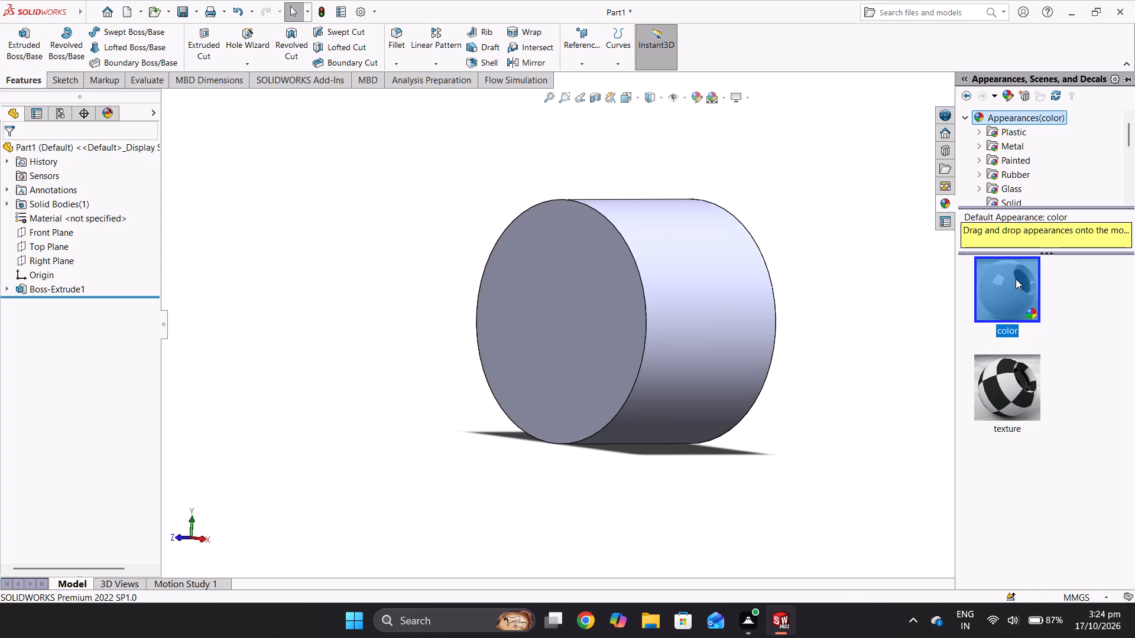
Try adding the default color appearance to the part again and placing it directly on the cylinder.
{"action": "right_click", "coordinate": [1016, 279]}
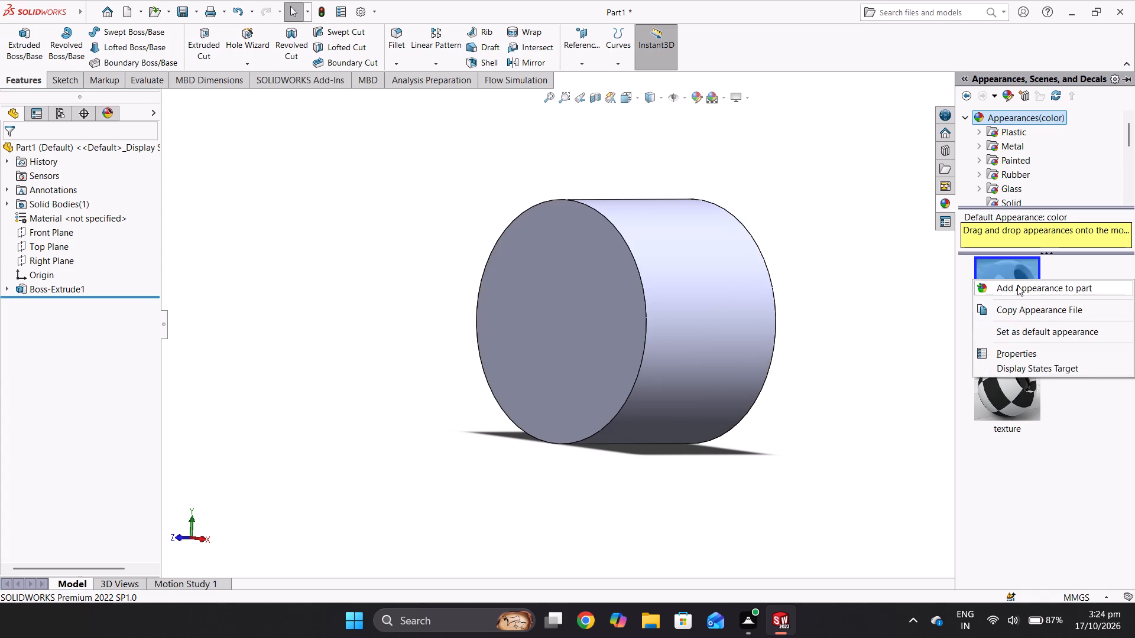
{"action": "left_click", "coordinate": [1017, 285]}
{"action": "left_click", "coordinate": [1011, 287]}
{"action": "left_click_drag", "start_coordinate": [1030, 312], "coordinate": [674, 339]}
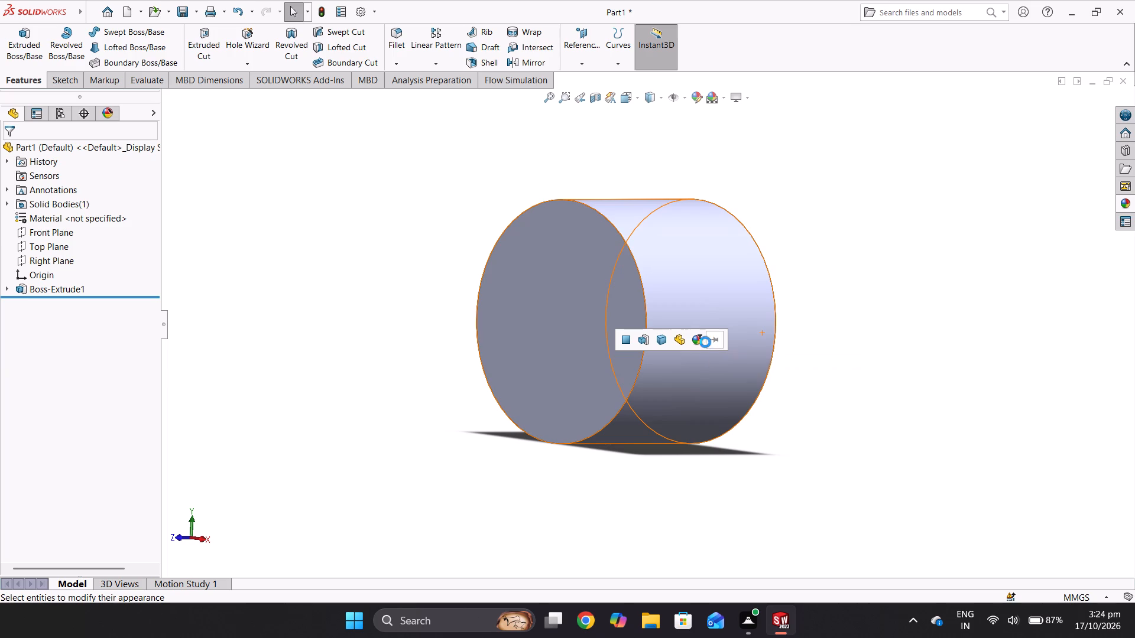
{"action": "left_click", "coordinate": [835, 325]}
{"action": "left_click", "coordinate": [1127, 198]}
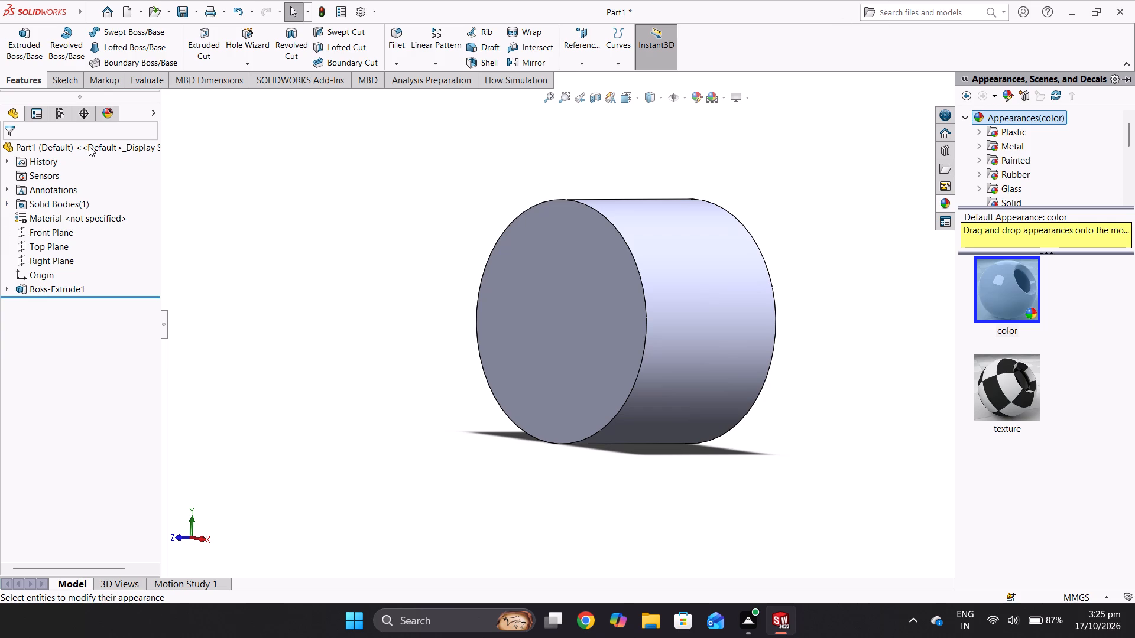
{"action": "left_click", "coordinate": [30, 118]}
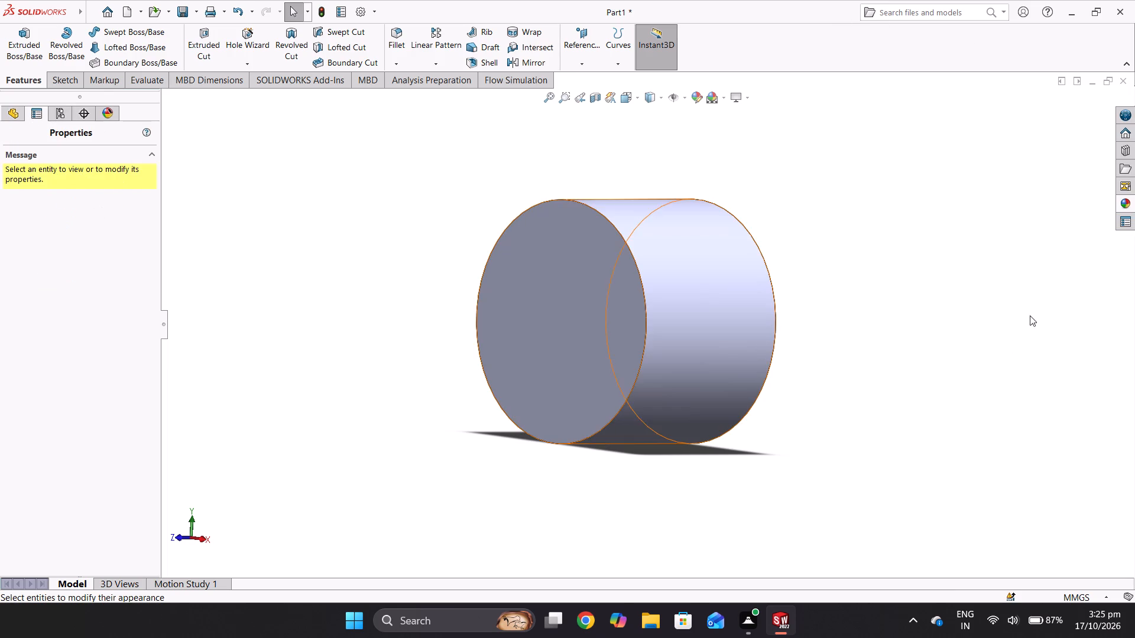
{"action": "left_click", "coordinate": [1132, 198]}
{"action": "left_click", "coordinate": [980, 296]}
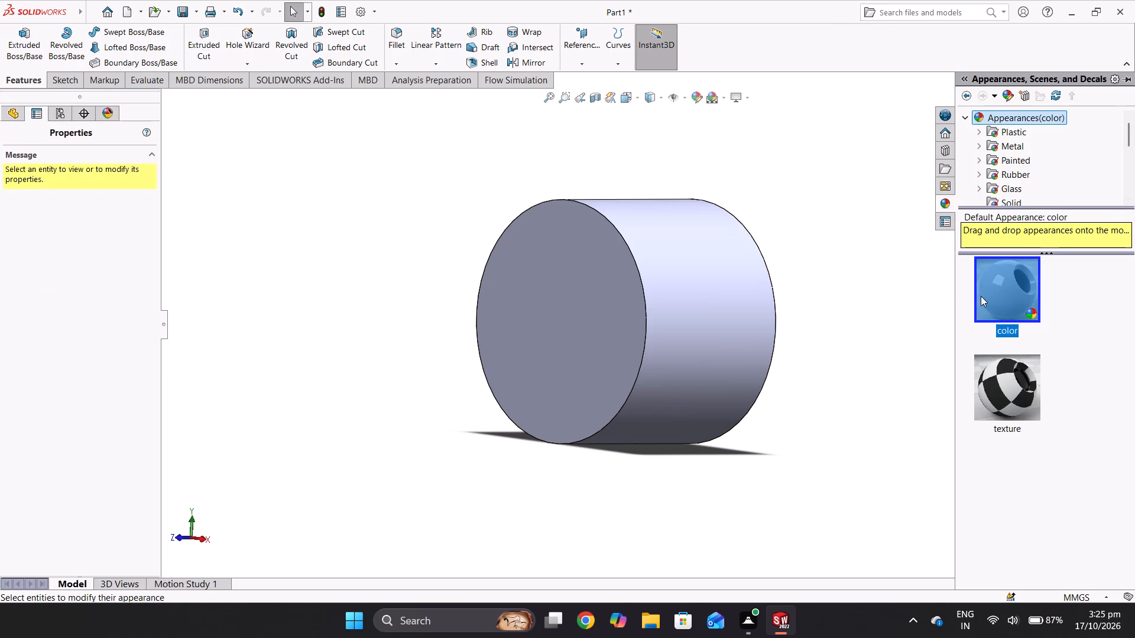
Apply the wrought iron appearance from the Metal category to the cylinder.
{"action": "left_click", "coordinate": [997, 139]}
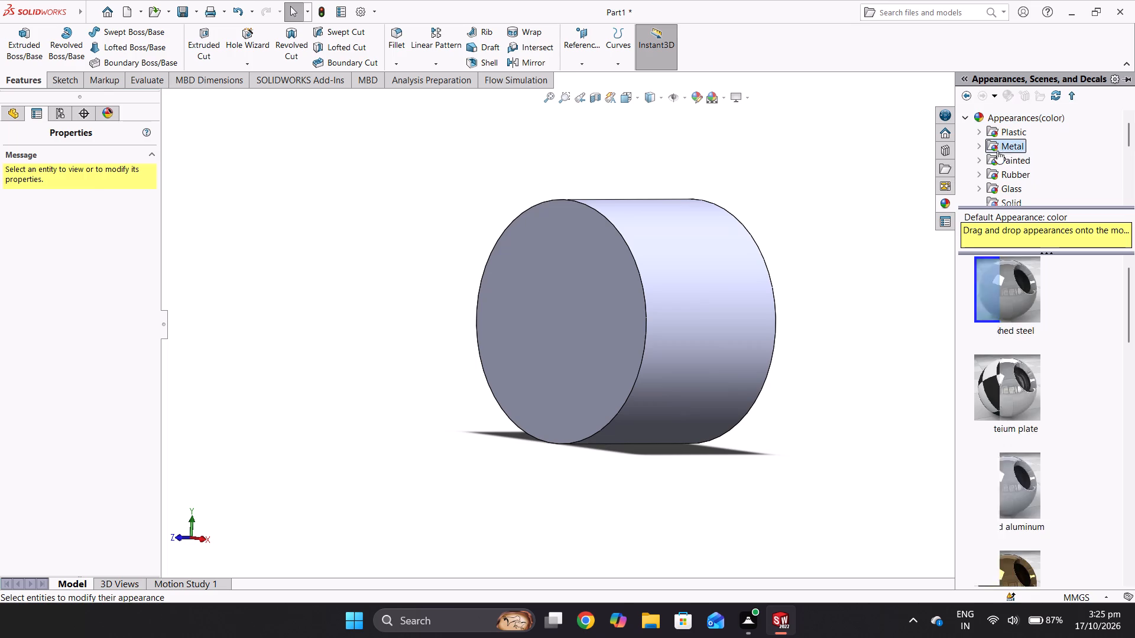
{"action": "scroll", "coordinate": [1033, 478], "scroll_direction": "down", "scroll_amount": 7}
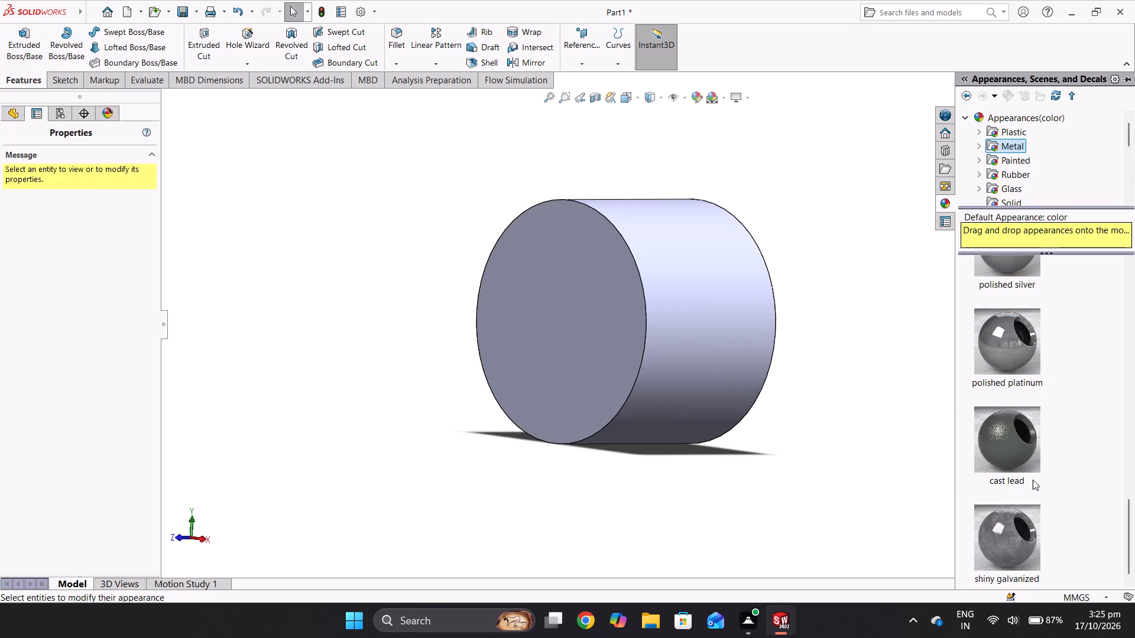
{"action": "scroll", "coordinate": [1033, 480], "scroll_direction": "down", "scroll_amount": 4}
{"action": "scroll", "coordinate": [1032, 478], "scroll_direction": "up", "scroll_amount": 1}
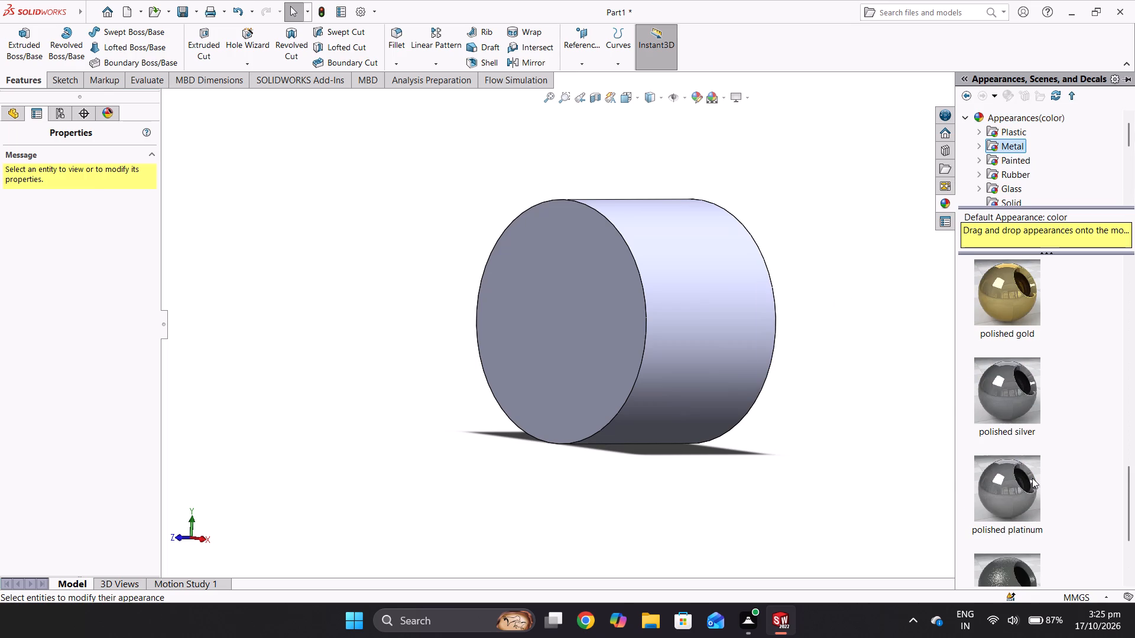
{"action": "scroll", "coordinate": [1032, 478], "scroll_direction": "up", "scroll_amount": 2}
{"action": "left_click", "coordinate": [1015, 392]}
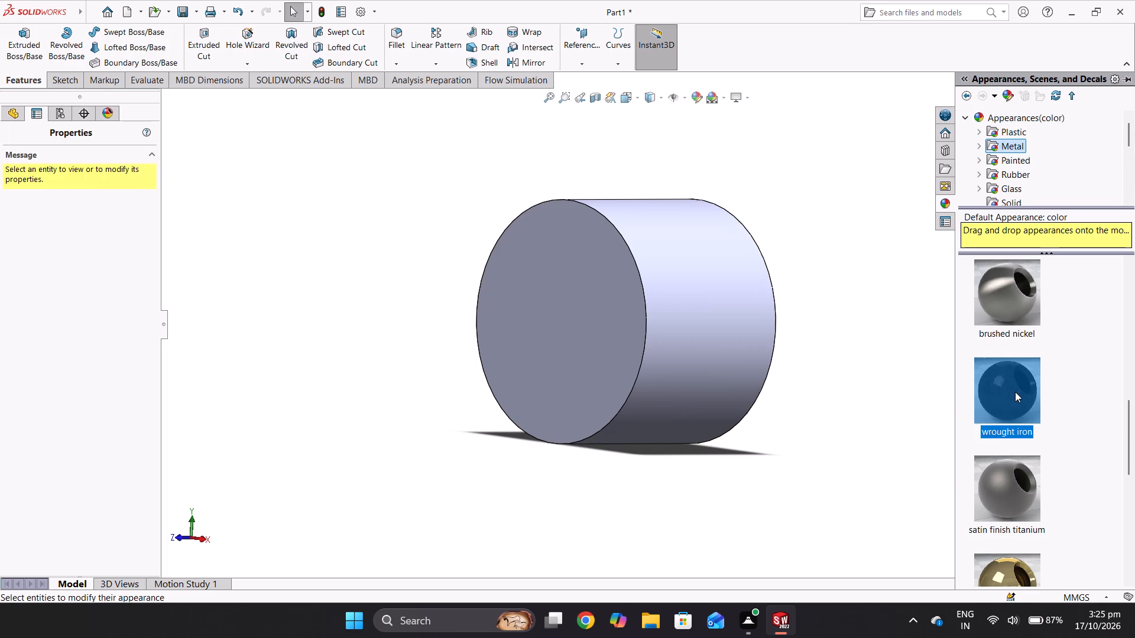
{"action": "double_click", "coordinate": [1013, 394]}
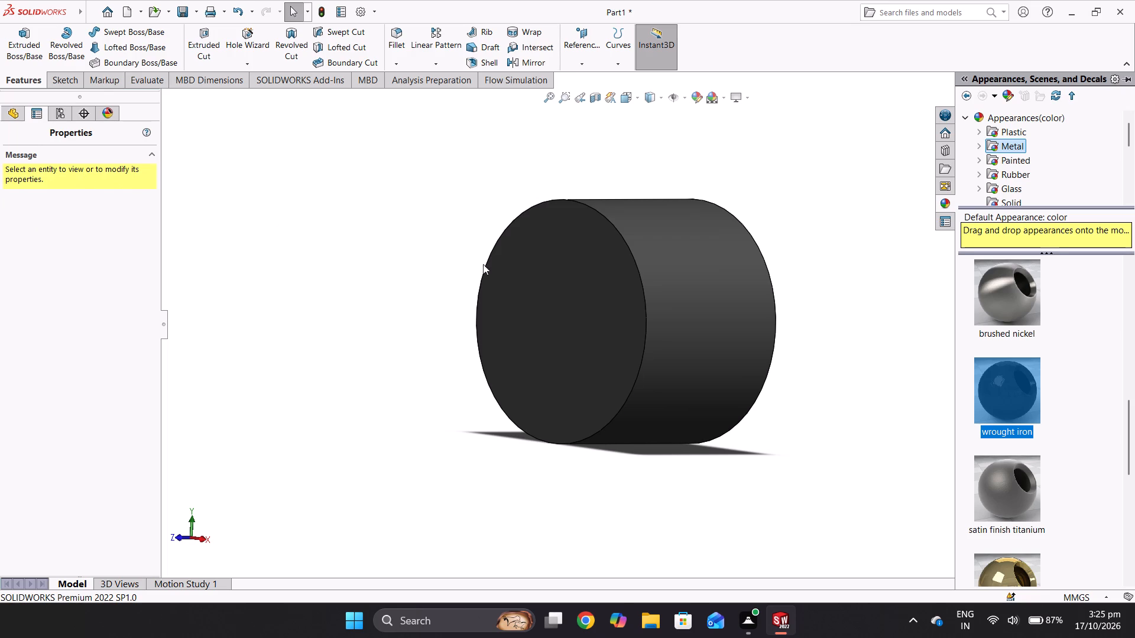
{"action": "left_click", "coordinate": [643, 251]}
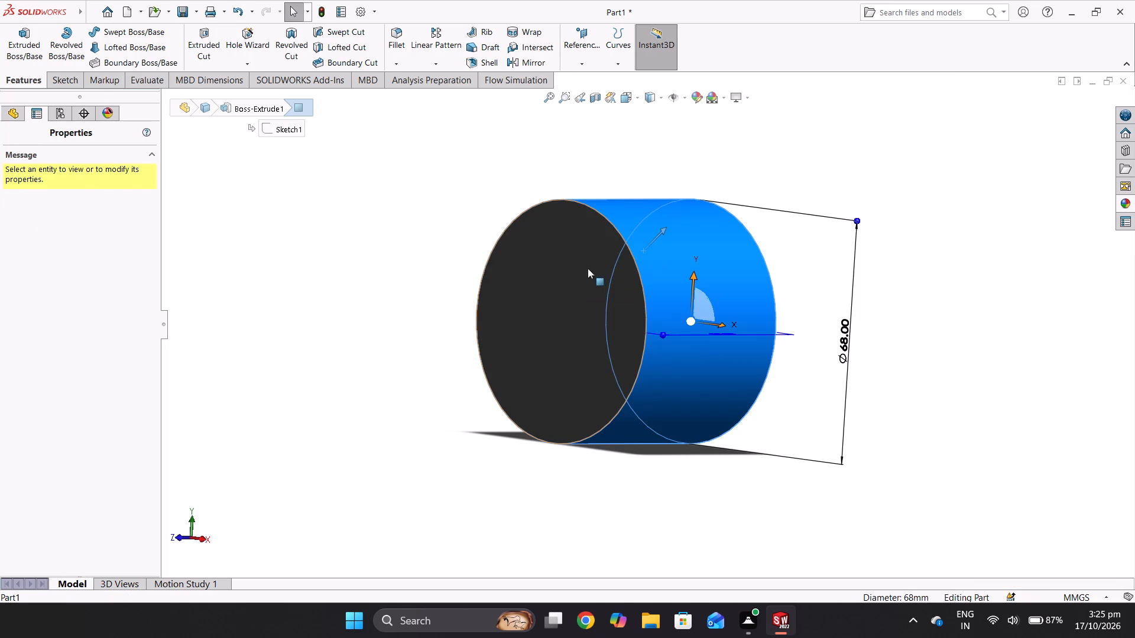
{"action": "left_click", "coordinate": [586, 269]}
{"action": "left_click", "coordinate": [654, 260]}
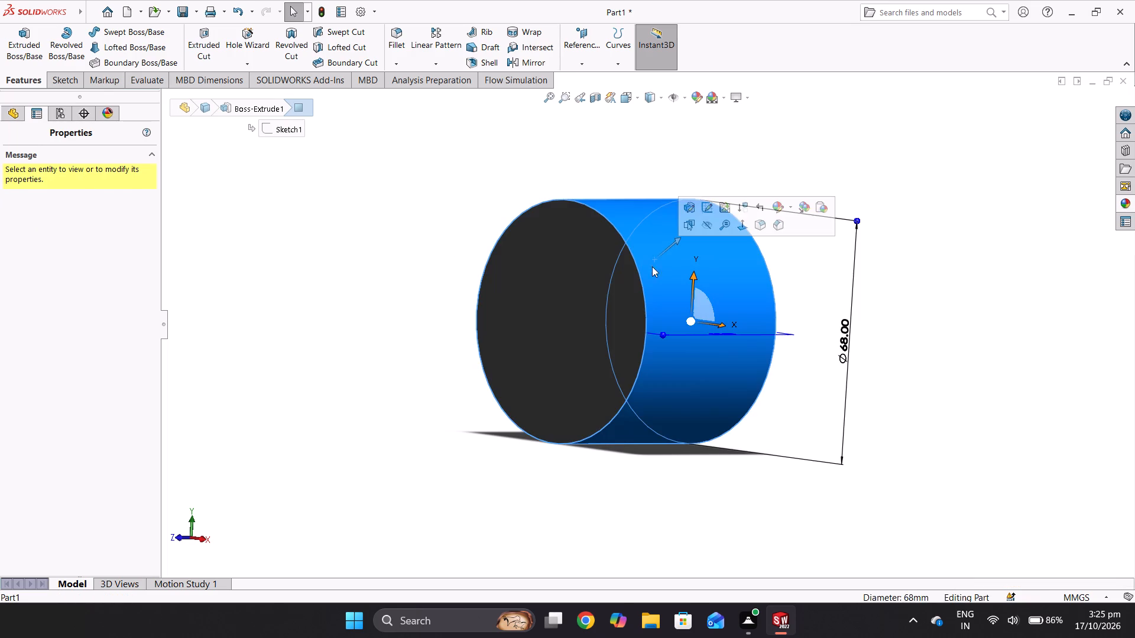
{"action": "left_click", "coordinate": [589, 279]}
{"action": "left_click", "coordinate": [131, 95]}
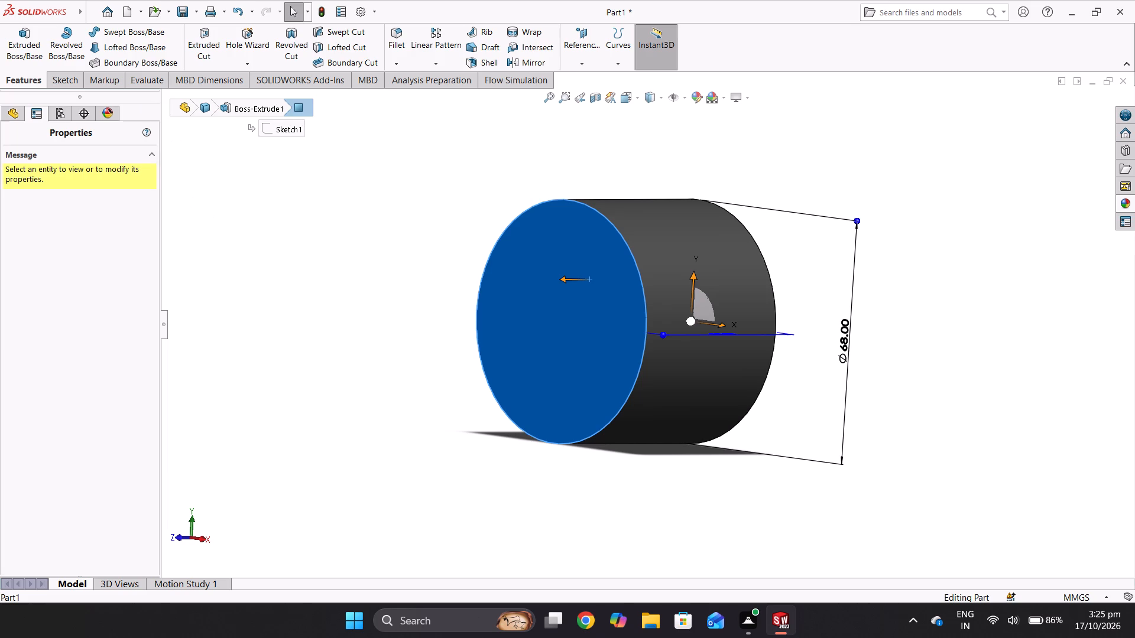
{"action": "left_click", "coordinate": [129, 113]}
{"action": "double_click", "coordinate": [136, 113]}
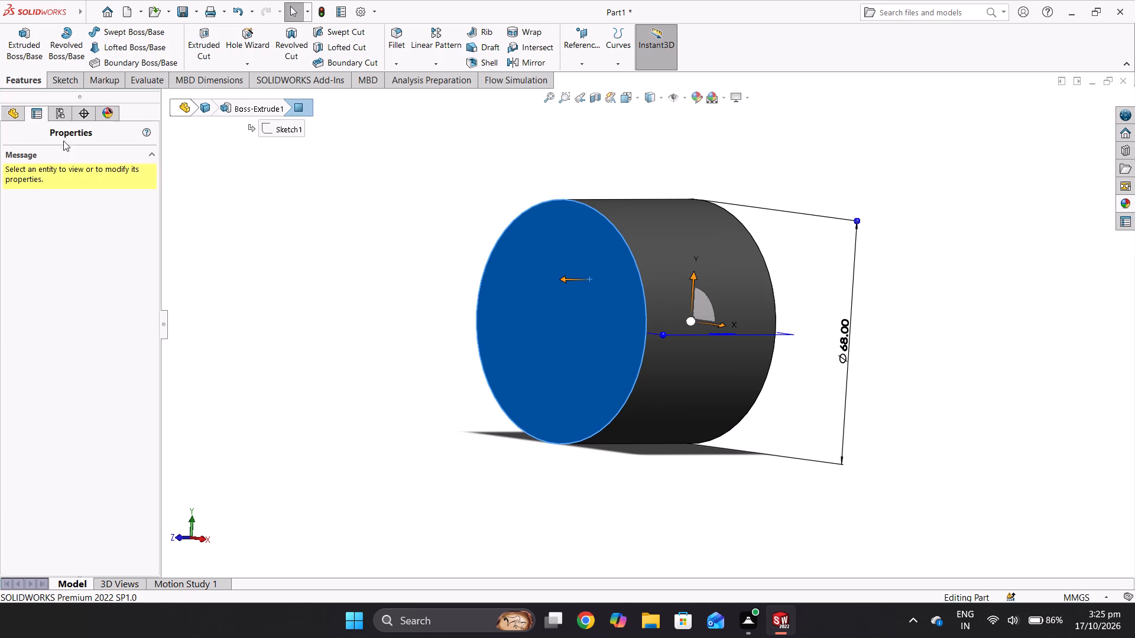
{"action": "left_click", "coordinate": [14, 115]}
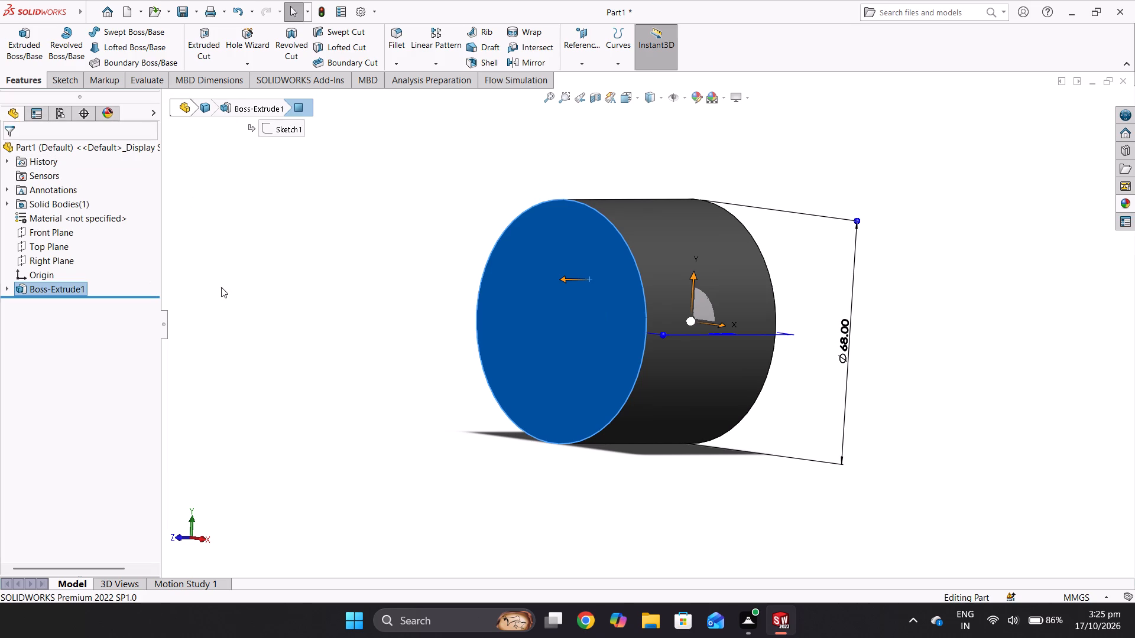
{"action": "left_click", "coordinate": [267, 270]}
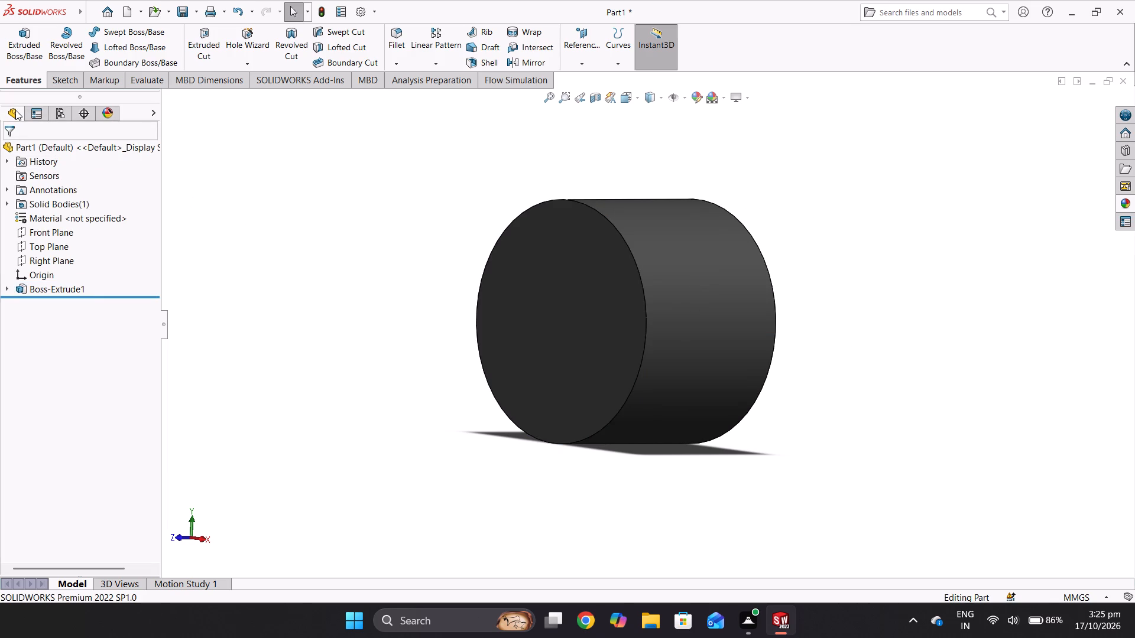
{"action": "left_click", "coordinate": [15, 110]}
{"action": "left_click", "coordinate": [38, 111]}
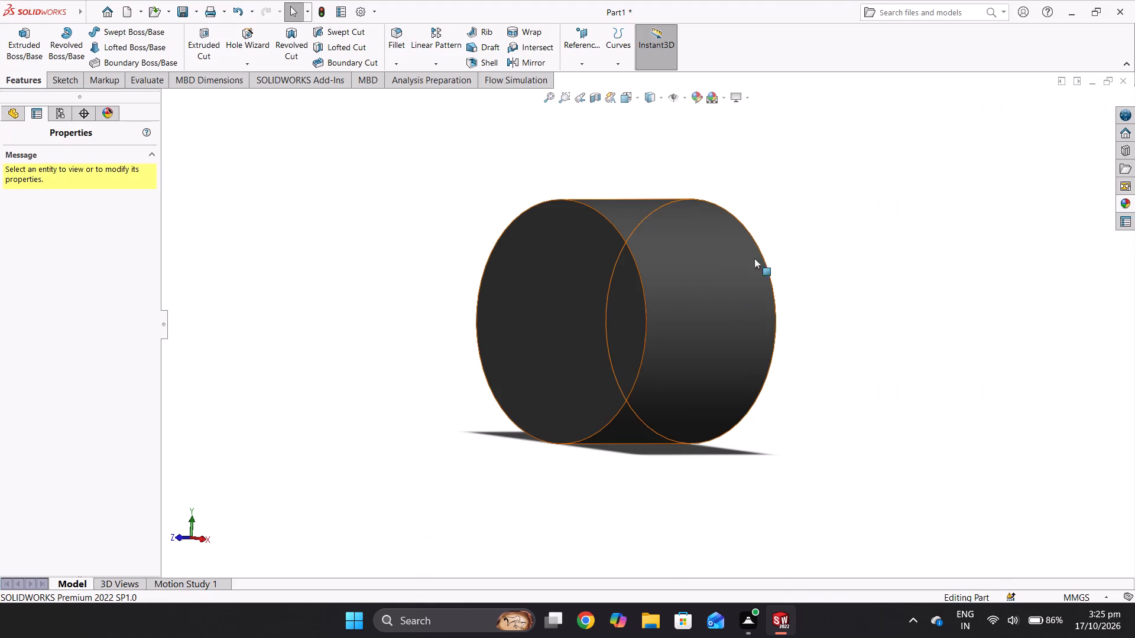
Look through the appearance library's scene folders and the Miscellaneous, Stone, Fabric, Lights and Solid appearance categories.
{"action": "left_click", "coordinate": [1128, 200]}
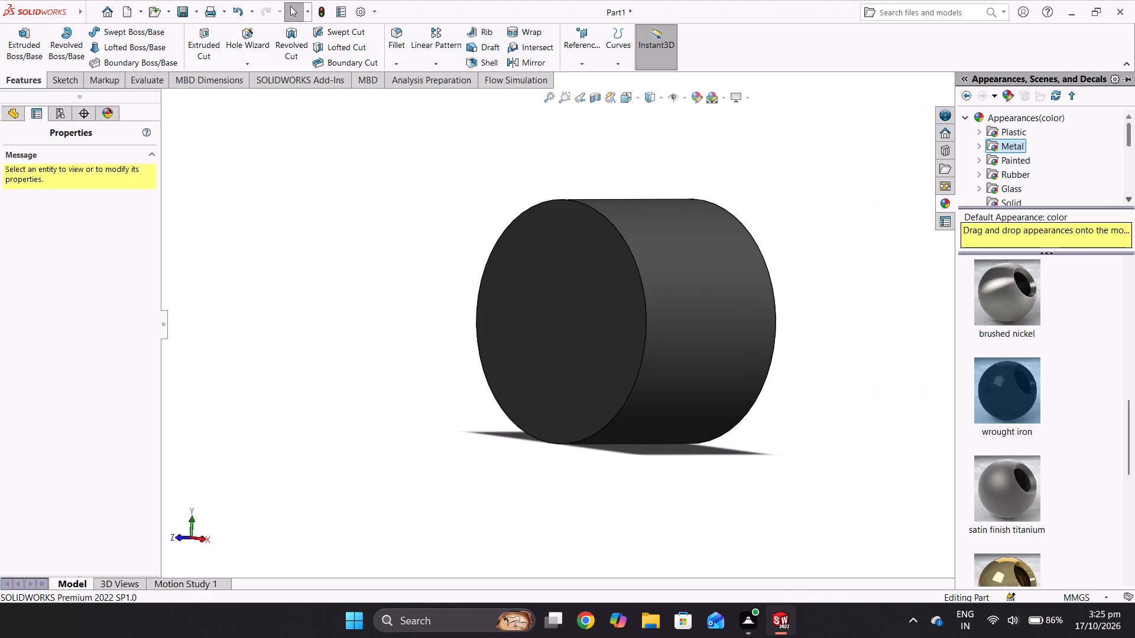
{"action": "scroll", "coordinate": [1020, 164], "scroll_direction": "down", "scroll_amount": 2}
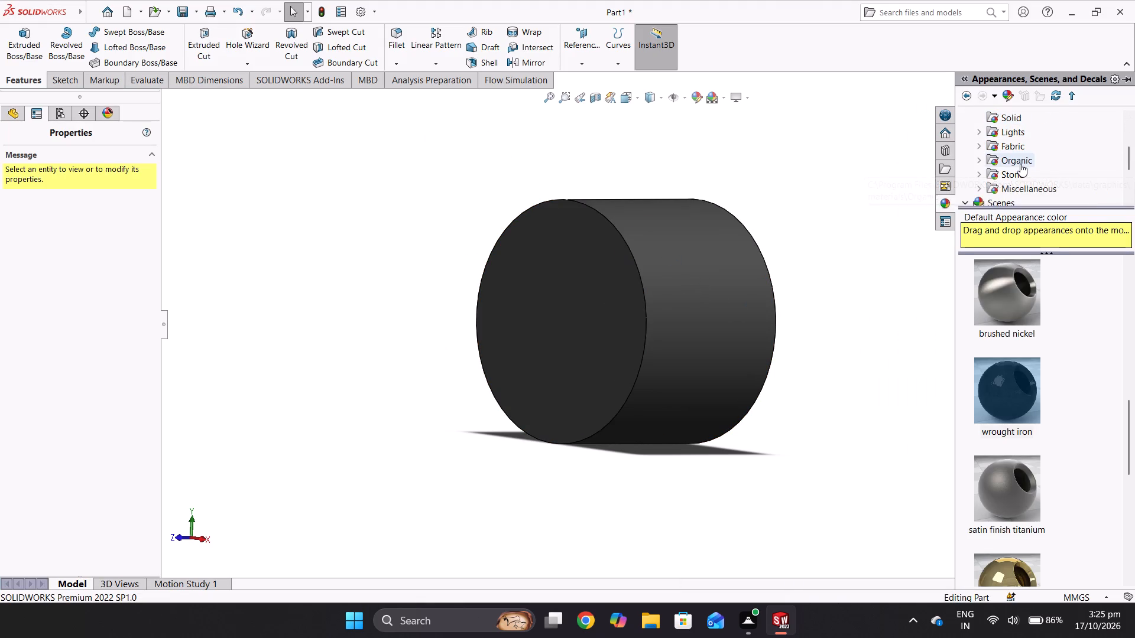
{"action": "scroll", "coordinate": [1011, 202], "scroll_direction": "down", "scroll_amount": 1}
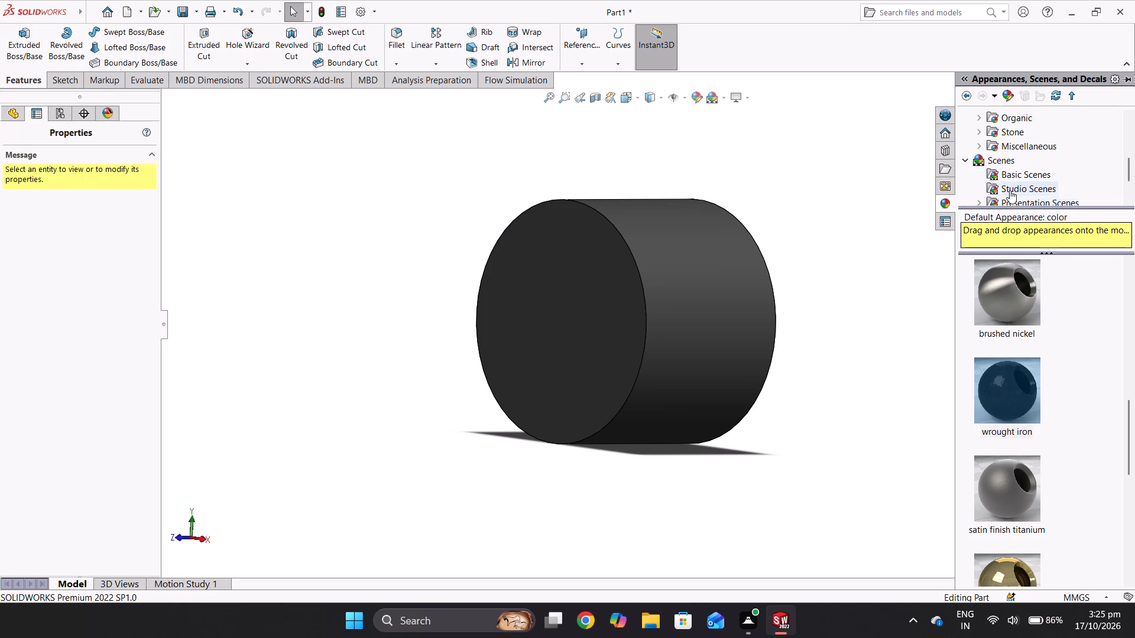
{"action": "scroll", "coordinate": [1008, 187], "scroll_direction": "down", "scroll_amount": 2}
{"action": "left_click", "coordinate": [1010, 173]}
{"action": "left_click", "coordinate": [1010, 162]}
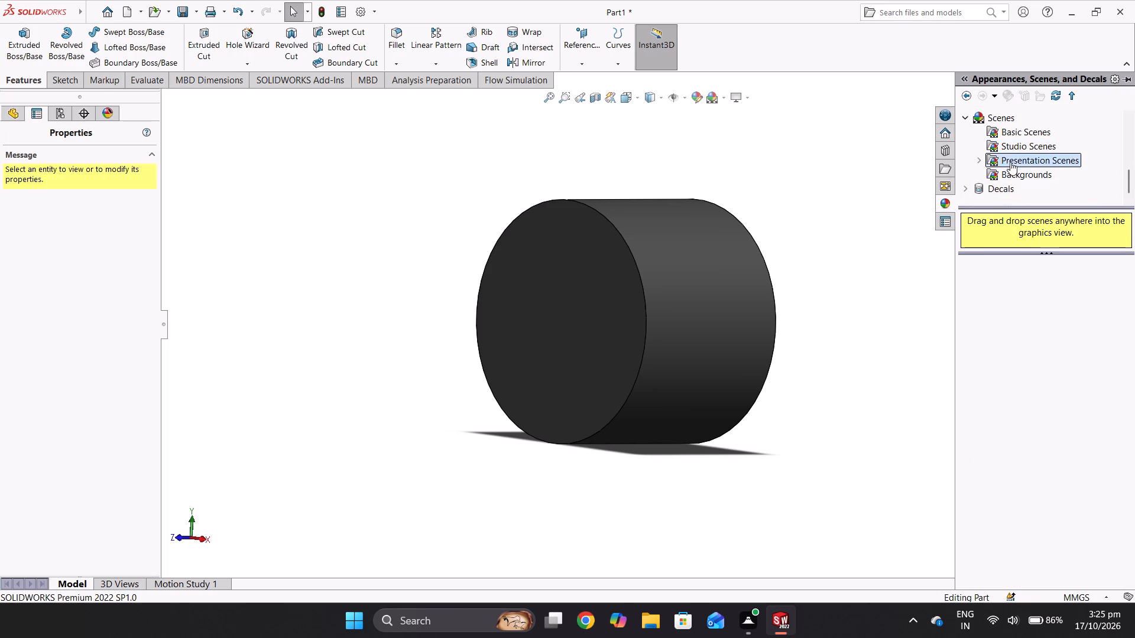
{"action": "left_click", "coordinate": [1009, 148]}
{"action": "left_click", "coordinate": [1009, 134]}
{"action": "scroll", "coordinate": [1009, 133], "scroll_direction": "up", "scroll_amount": 1}
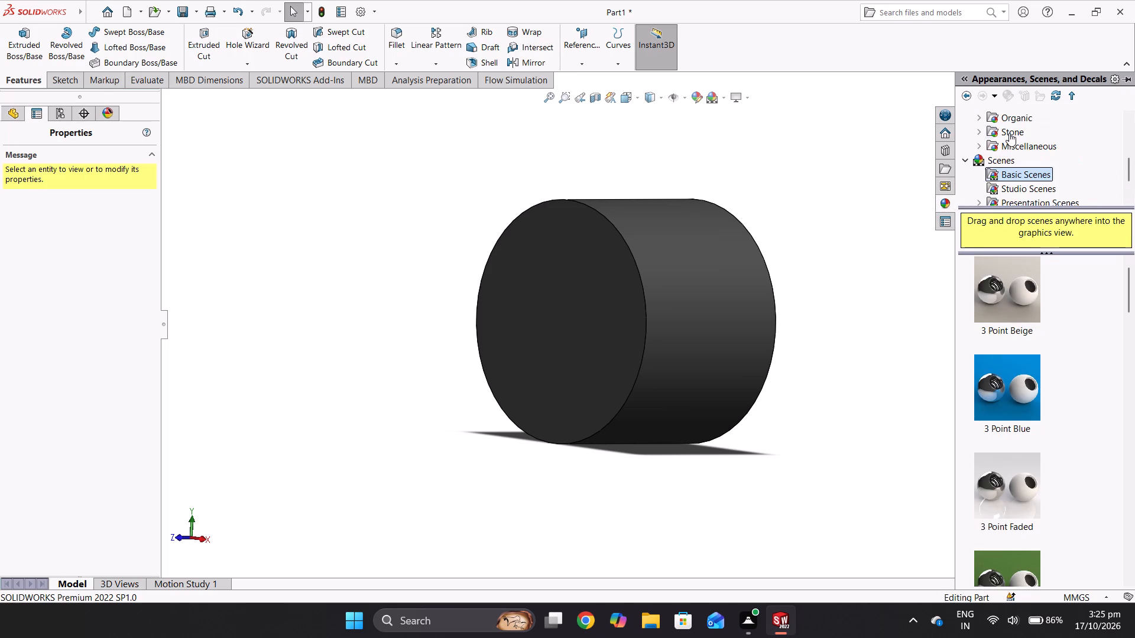
{"action": "left_click", "coordinate": [1008, 160]}
{"action": "left_click", "coordinate": [1006, 149]}
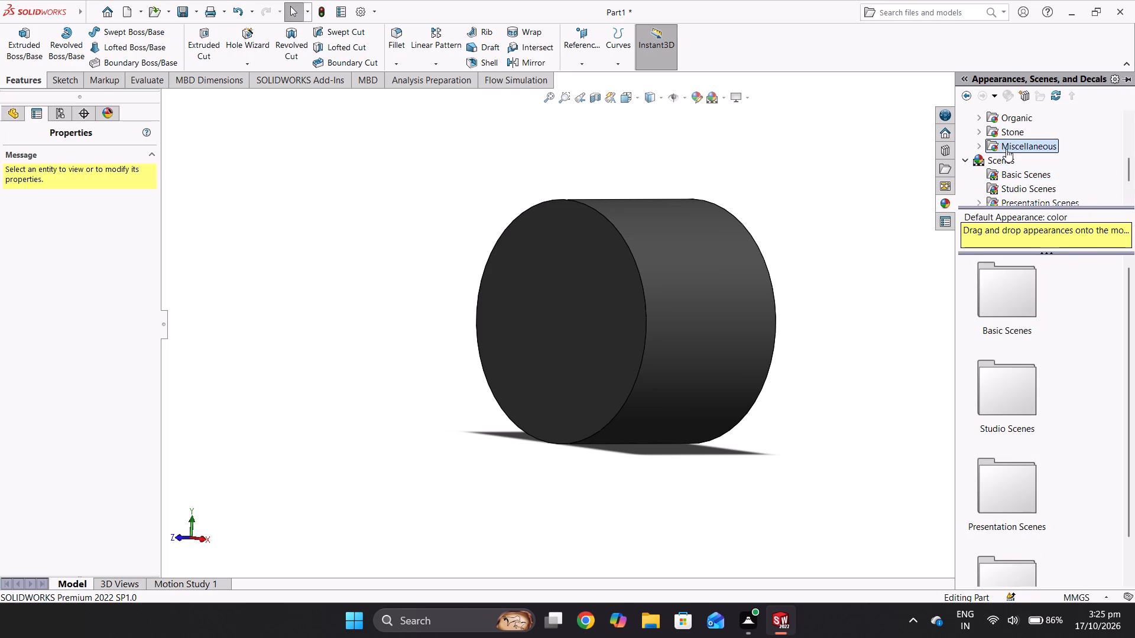
{"action": "left_click", "coordinate": [1003, 133]}
{"action": "scroll", "coordinate": [1002, 133], "scroll_direction": "up", "scroll_amount": 1}
{"action": "left_click", "coordinate": [1028, 166]}
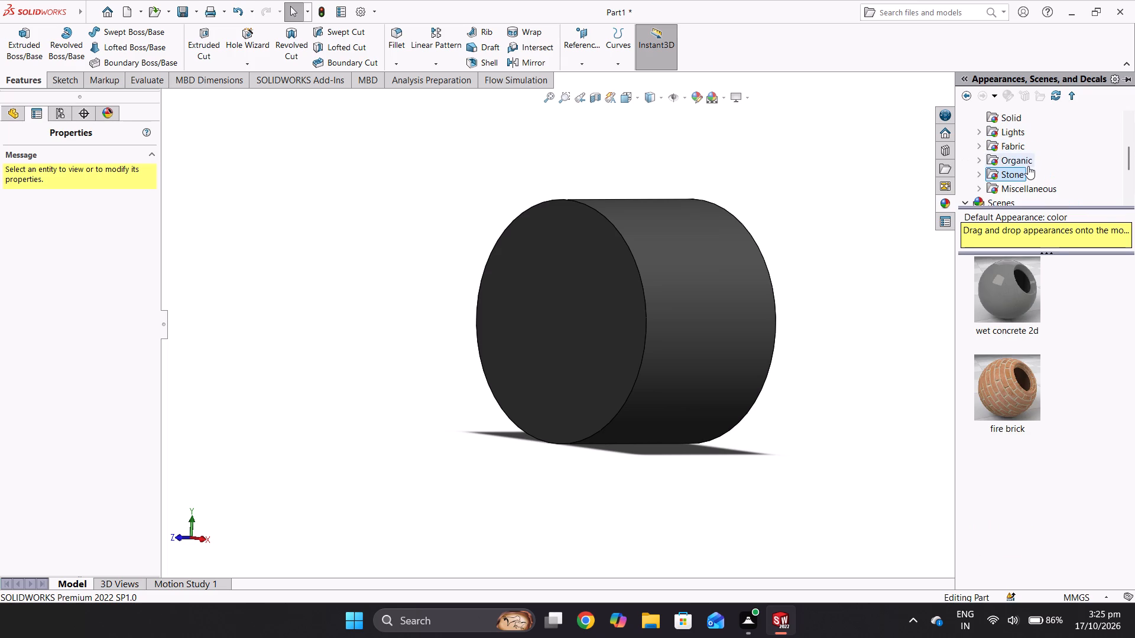
{"action": "left_click", "coordinate": [1014, 147]}
{"action": "scroll", "coordinate": [1014, 147], "scroll_direction": "up", "scroll_amount": 1}
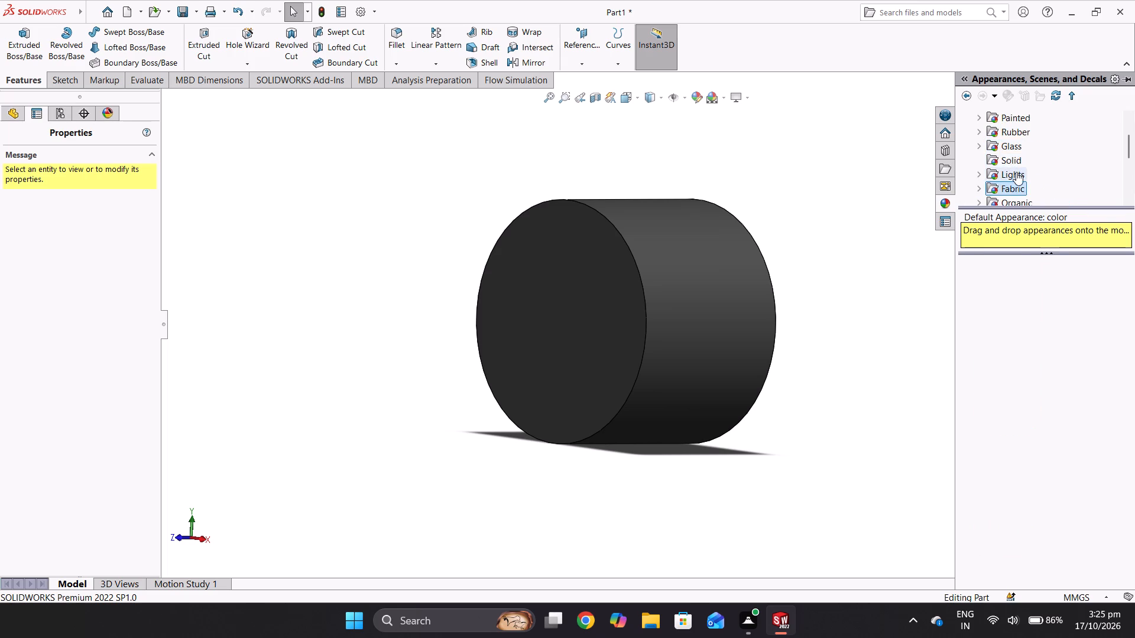
{"action": "left_click", "coordinate": [1016, 172]}
{"action": "left_click", "coordinate": [1012, 158]}
{"action": "scroll", "coordinate": [1010, 154], "scroll_direction": "up", "scroll_amount": 4}
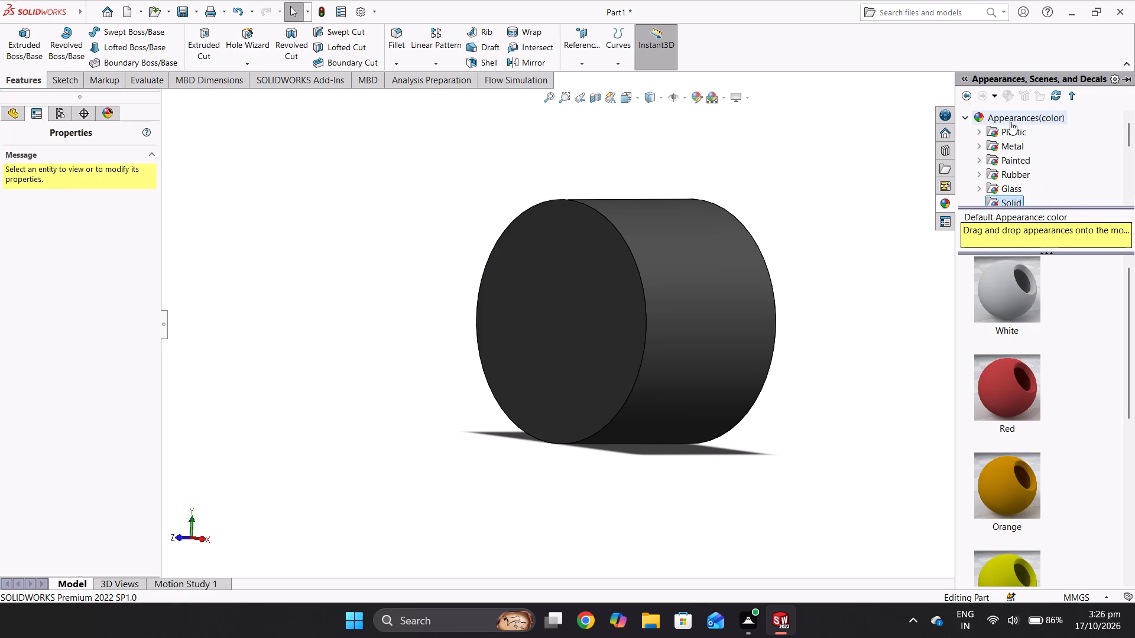
Apply the default color appearance from the top level of the appearance library to the whole cylinder, replacing wrought iron.
{"action": "left_click", "coordinate": [1010, 122]}
{"action": "double_click", "coordinate": [1010, 122]}
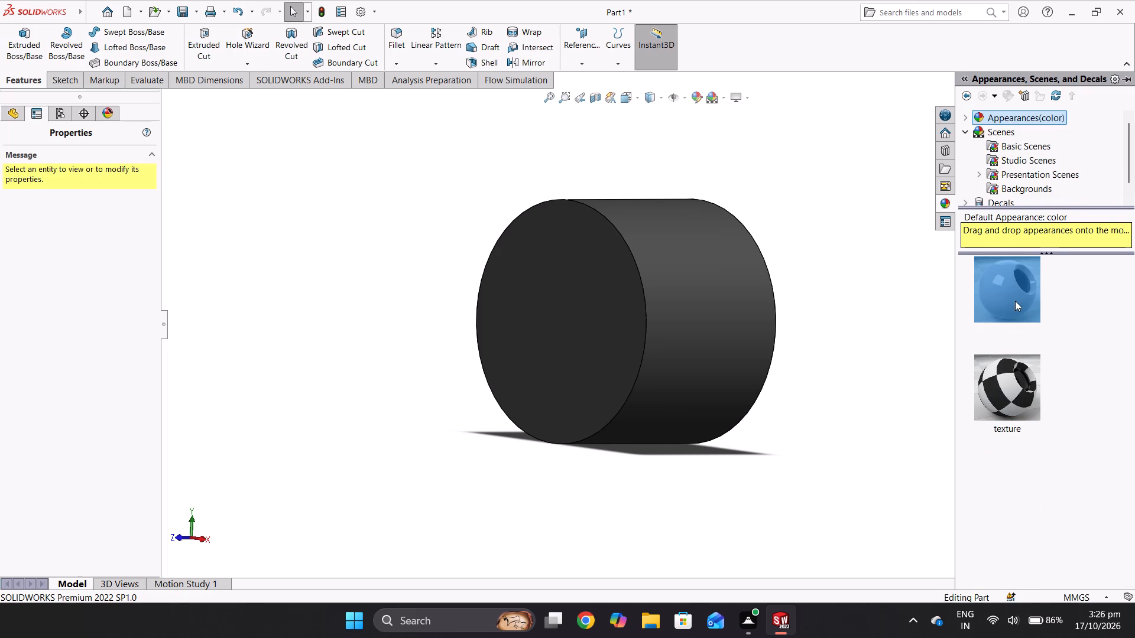
{"action": "left_click", "coordinate": [1015, 301]}
{"action": "left_click", "coordinate": [1017, 331]}
{"action": "triple_click", "coordinate": [1015, 323]}
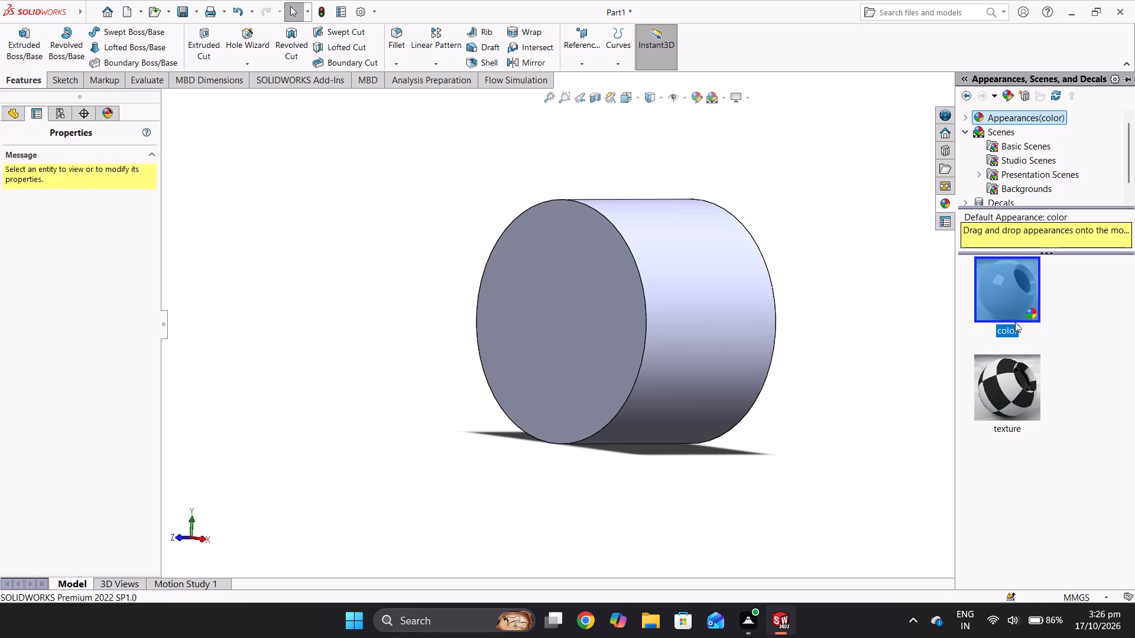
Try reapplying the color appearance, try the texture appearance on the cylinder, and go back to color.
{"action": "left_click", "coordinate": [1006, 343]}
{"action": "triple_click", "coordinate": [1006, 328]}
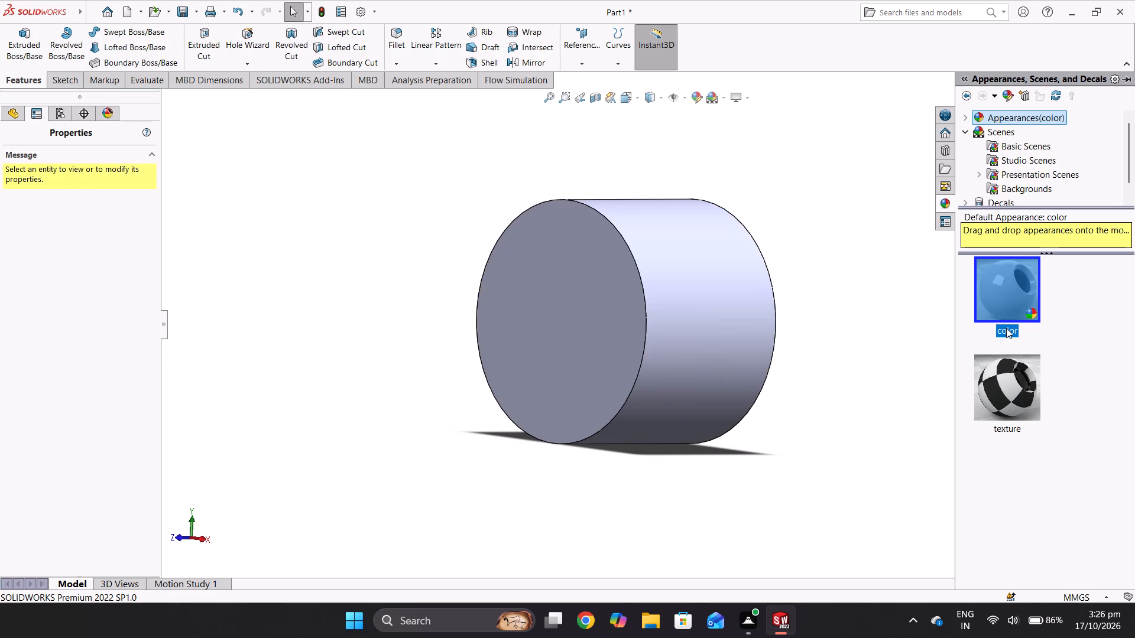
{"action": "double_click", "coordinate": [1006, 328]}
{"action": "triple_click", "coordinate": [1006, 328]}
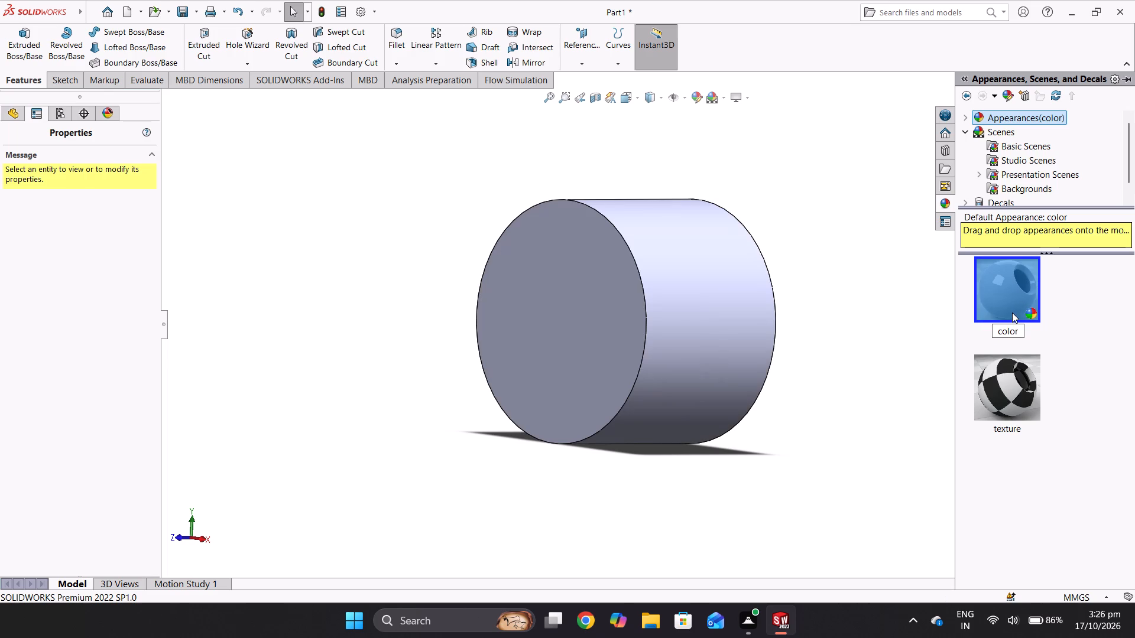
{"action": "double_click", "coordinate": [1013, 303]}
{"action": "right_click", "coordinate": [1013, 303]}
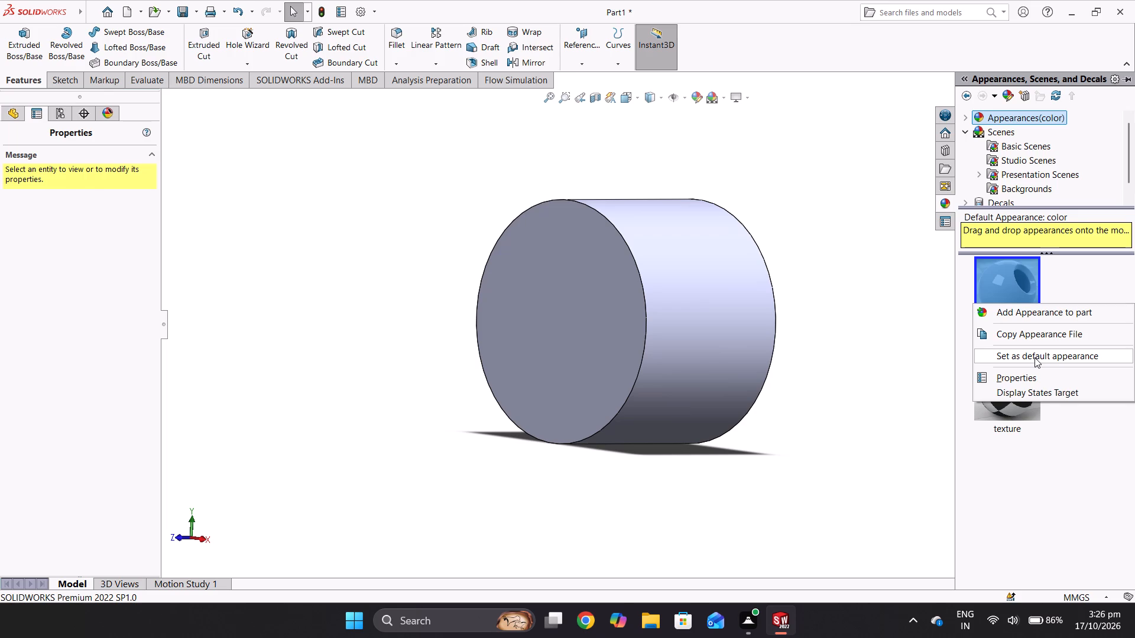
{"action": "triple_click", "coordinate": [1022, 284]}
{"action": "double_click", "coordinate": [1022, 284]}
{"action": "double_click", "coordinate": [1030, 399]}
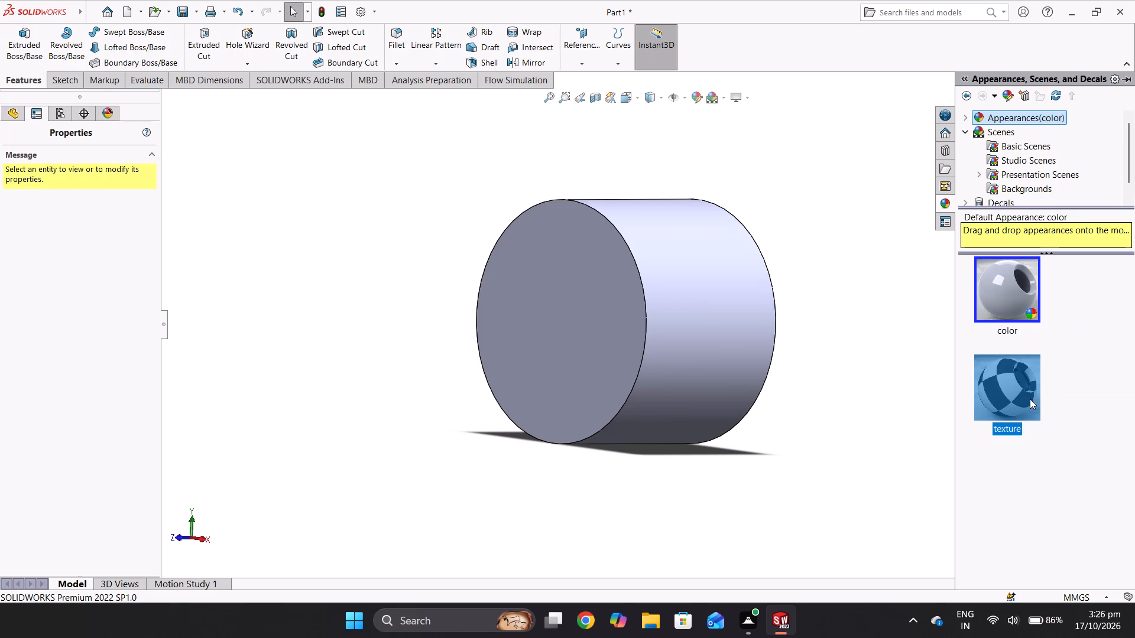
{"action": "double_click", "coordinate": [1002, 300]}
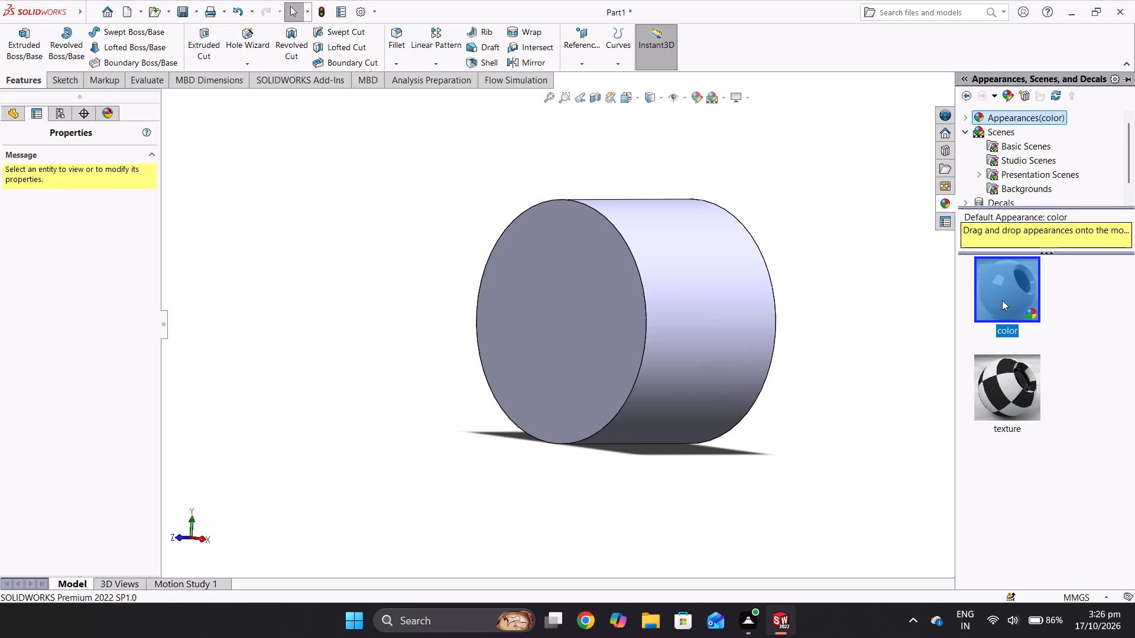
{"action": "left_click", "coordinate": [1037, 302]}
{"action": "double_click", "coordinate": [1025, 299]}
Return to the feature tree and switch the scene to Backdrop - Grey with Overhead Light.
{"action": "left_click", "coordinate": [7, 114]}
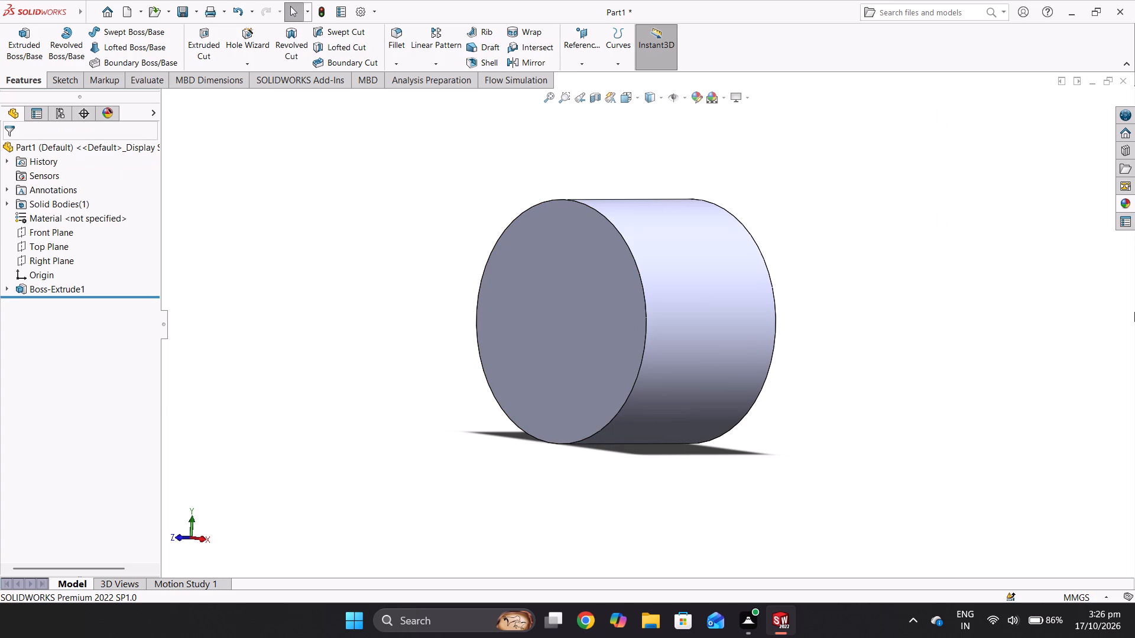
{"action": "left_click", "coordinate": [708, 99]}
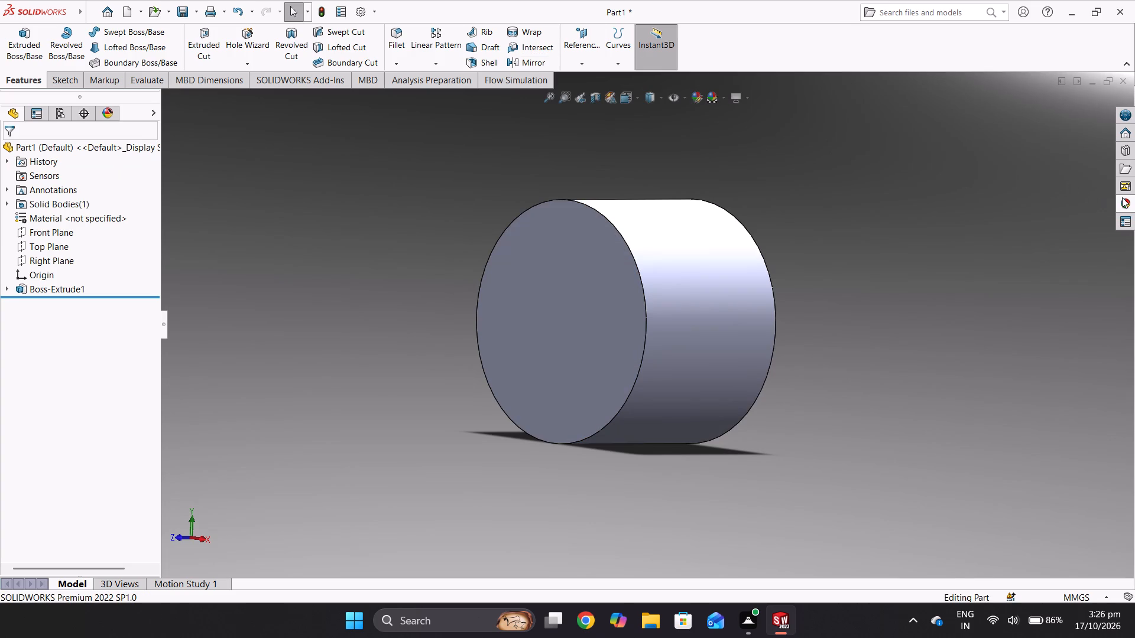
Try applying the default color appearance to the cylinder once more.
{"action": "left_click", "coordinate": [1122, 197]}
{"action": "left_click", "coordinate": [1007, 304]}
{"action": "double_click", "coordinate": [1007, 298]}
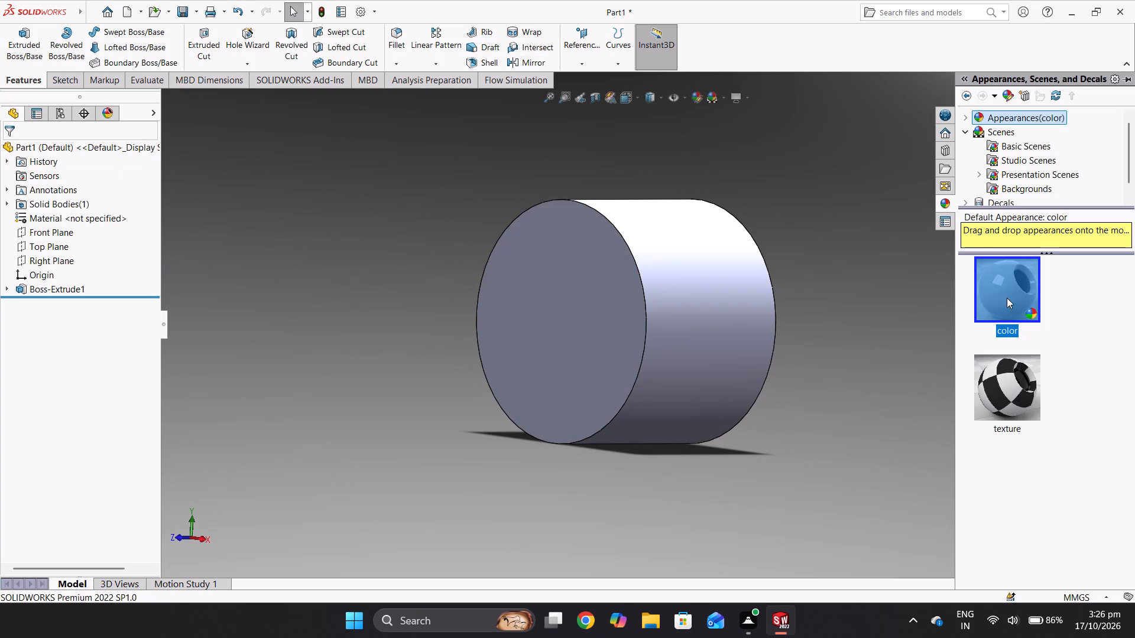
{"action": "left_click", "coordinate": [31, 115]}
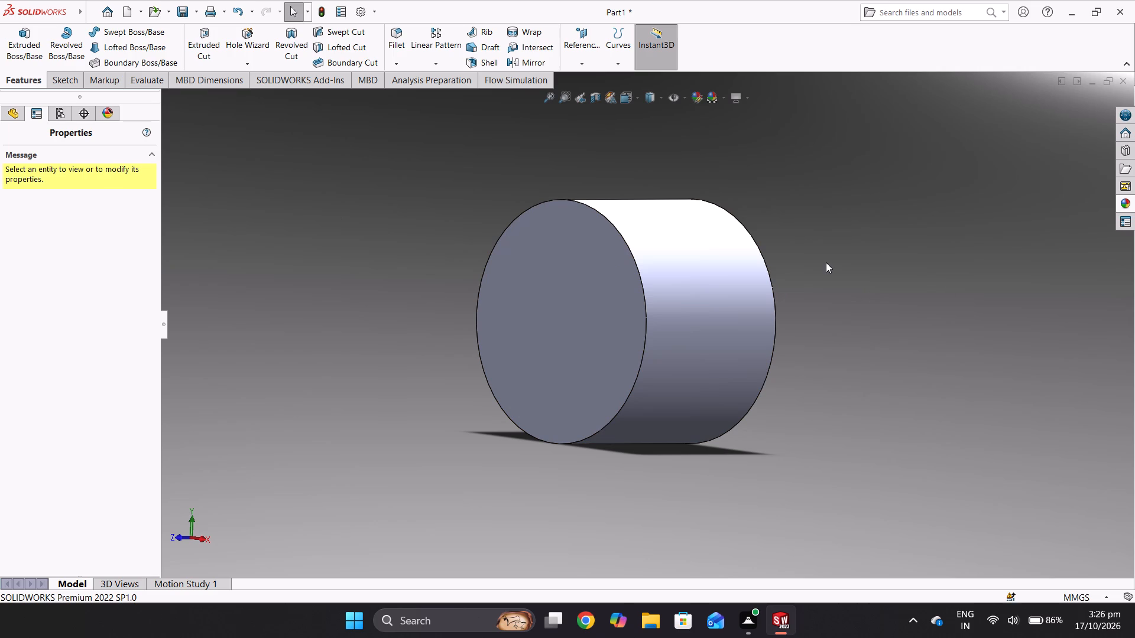
Cycle through the preset background scenes behind the cylinder and settle on the Rooftop scene.
{"action": "left_click", "coordinate": [825, 262]}
{"action": "middle_click_drag", "start_coordinate": [820, 305], "coordinate": [809, 335]}
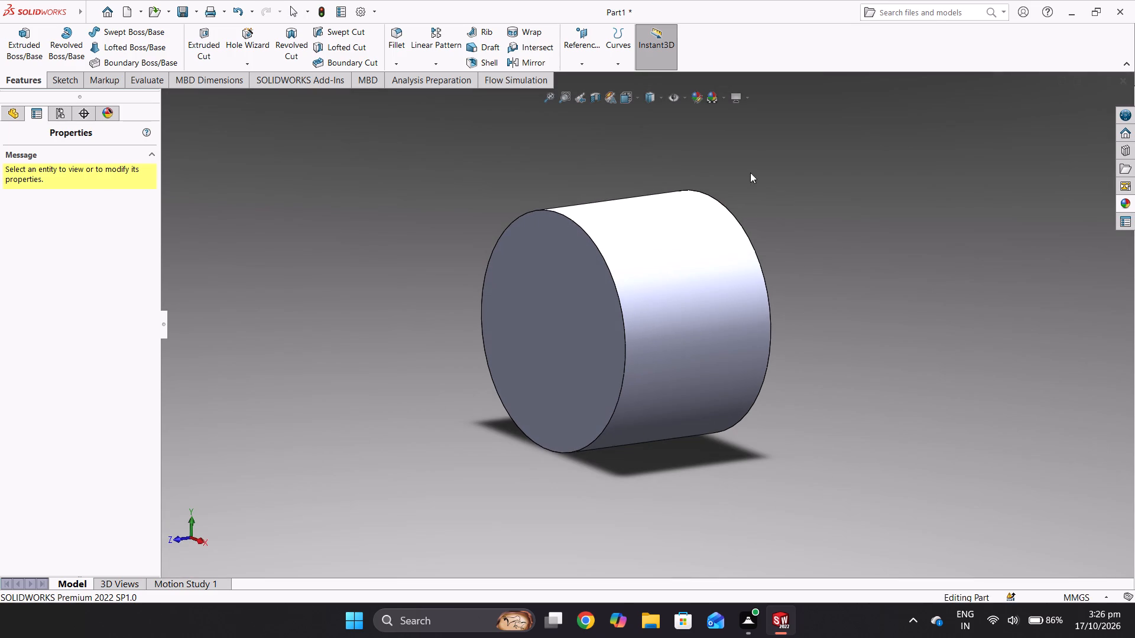
{"action": "left_click", "coordinate": [720, 99]}
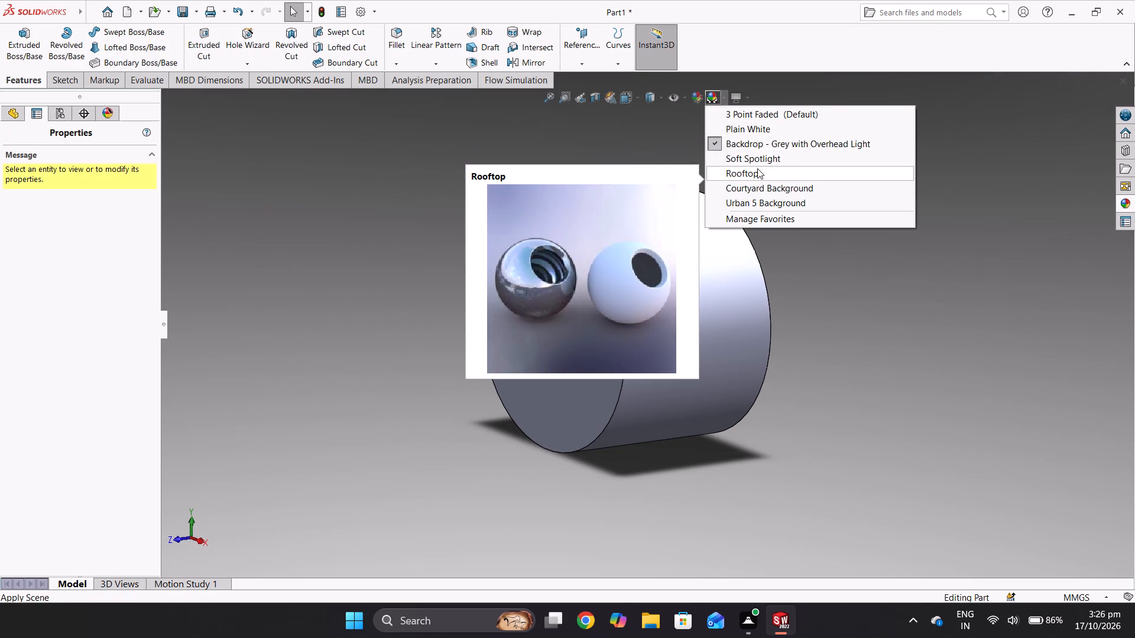
{"action": "left_click", "coordinate": [757, 168]}
{"action": "left_click", "coordinate": [719, 94]}
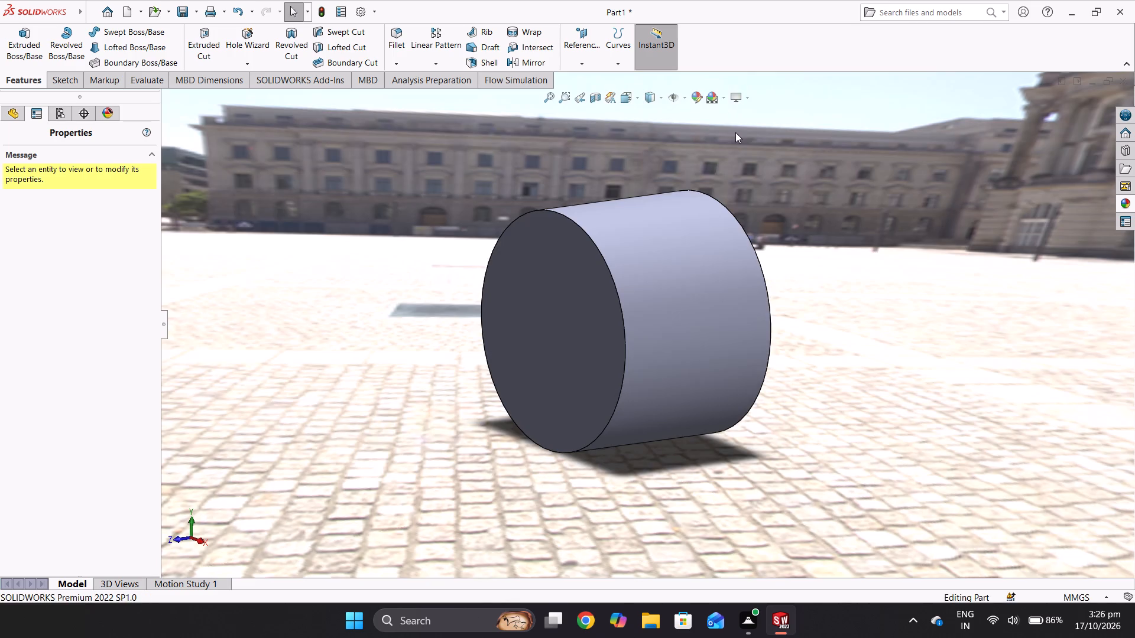
{"action": "left_click", "coordinate": [715, 97]}
{"action": "left_click", "coordinate": [716, 99]}
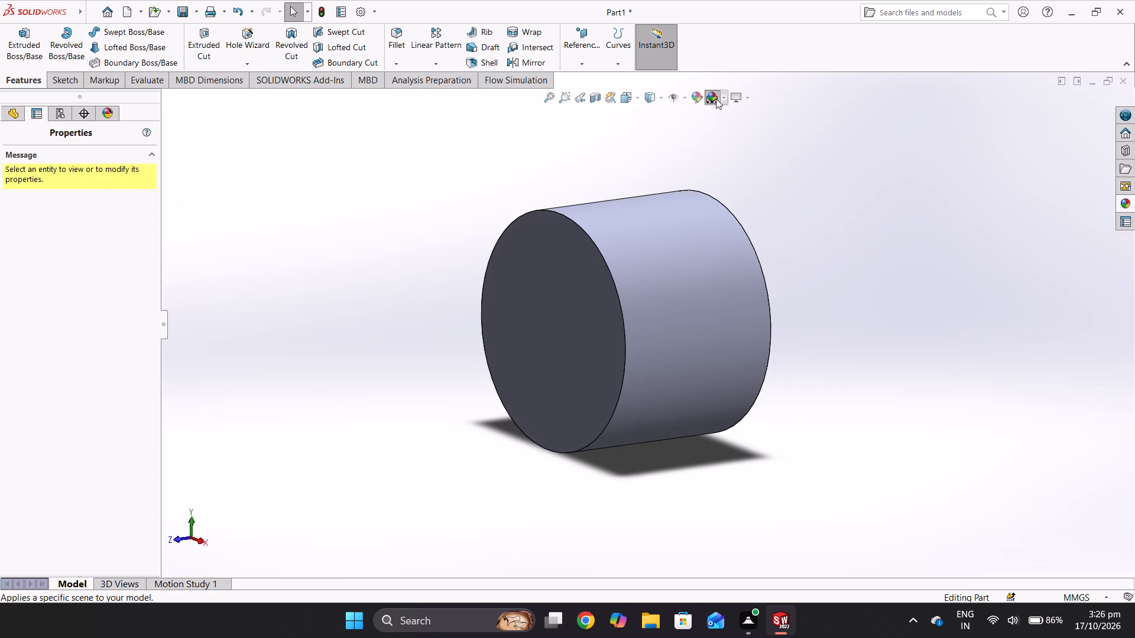
{"action": "left_click", "coordinate": [716, 99]}
{"action": "left_click", "coordinate": [716, 99]}
{"action": "left_click", "coordinate": [716, 99]}
{"action": "left_click", "coordinate": [716, 99]}
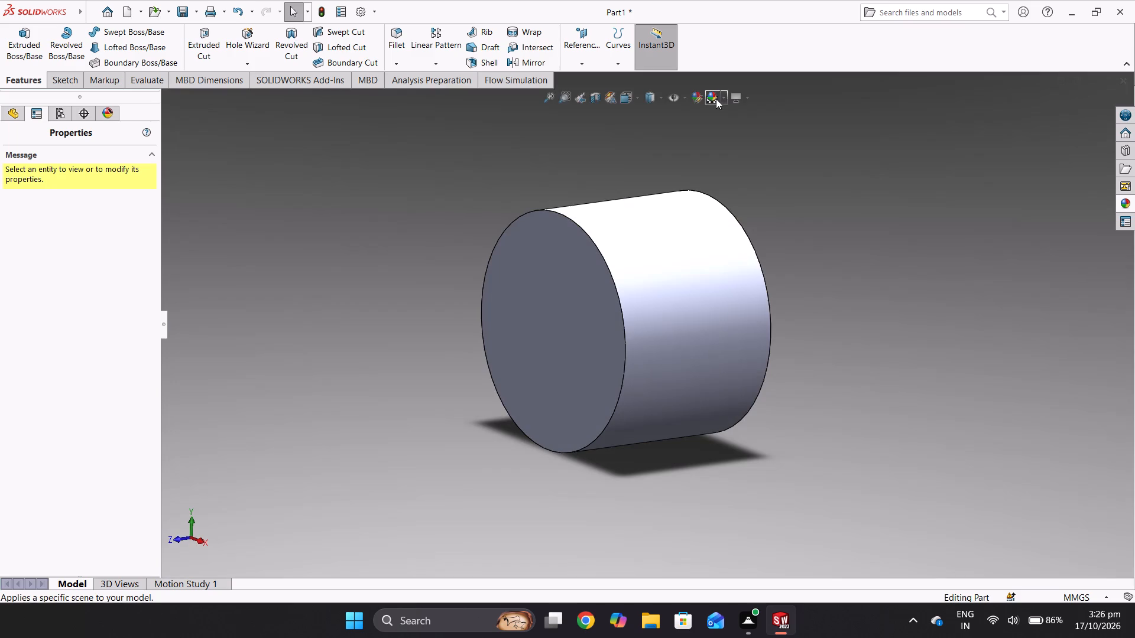
{"action": "left_click", "coordinate": [716, 99]}
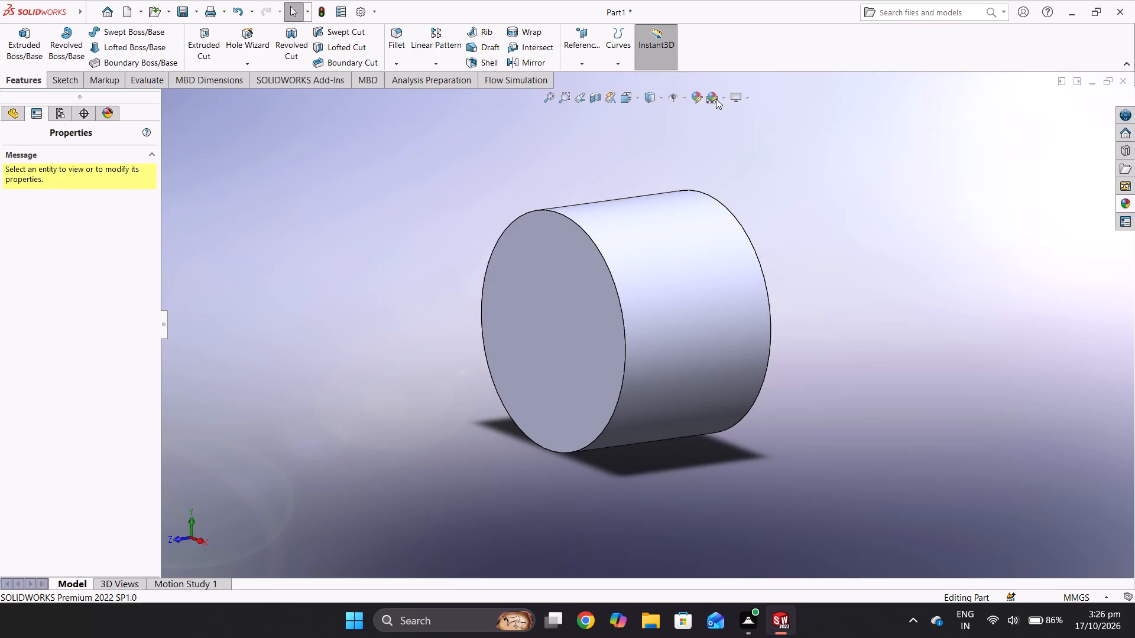
{"action": "middle_click_drag", "start_coordinate": [806, 343], "coordinate": [887, 360]}
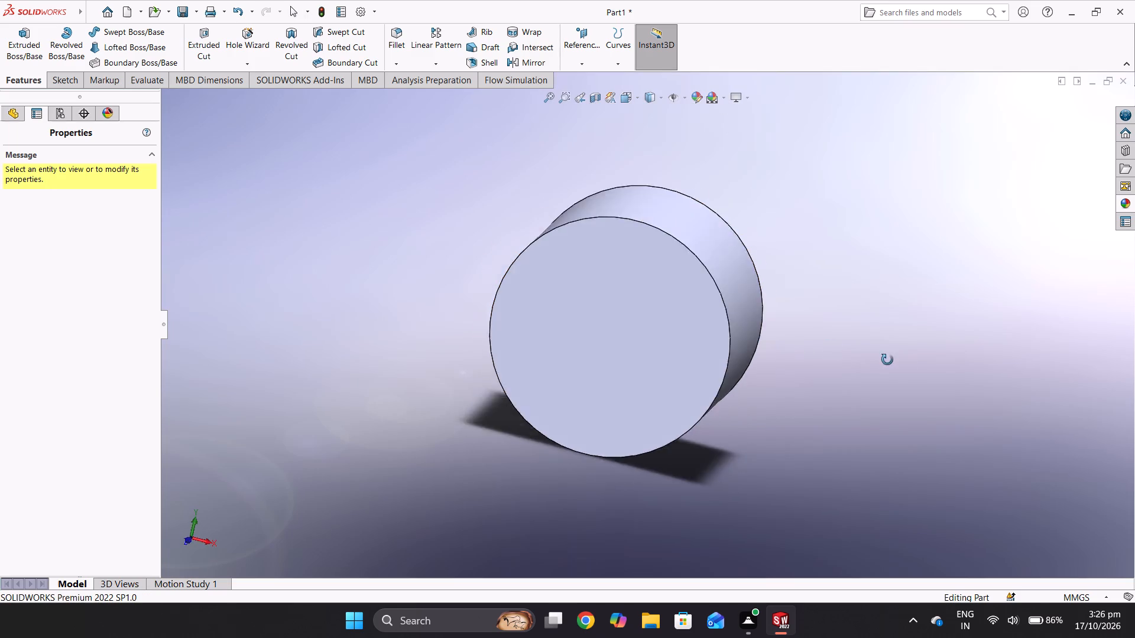
{"action": "middle_click_drag", "start_coordinate": [887, 360], "coordinate": [941, 348]}
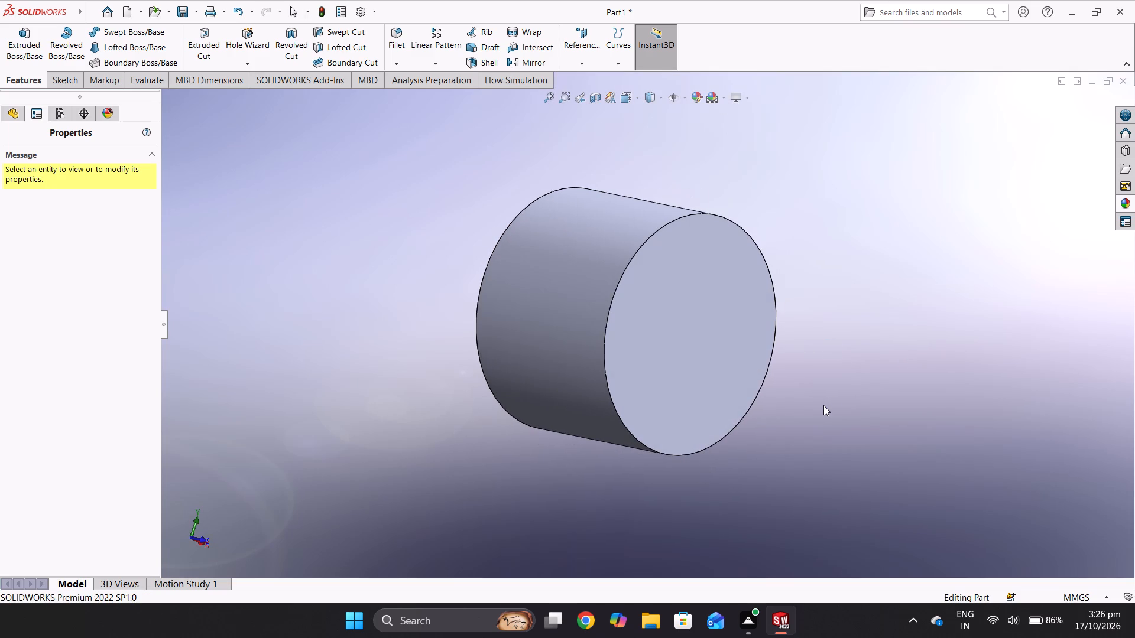
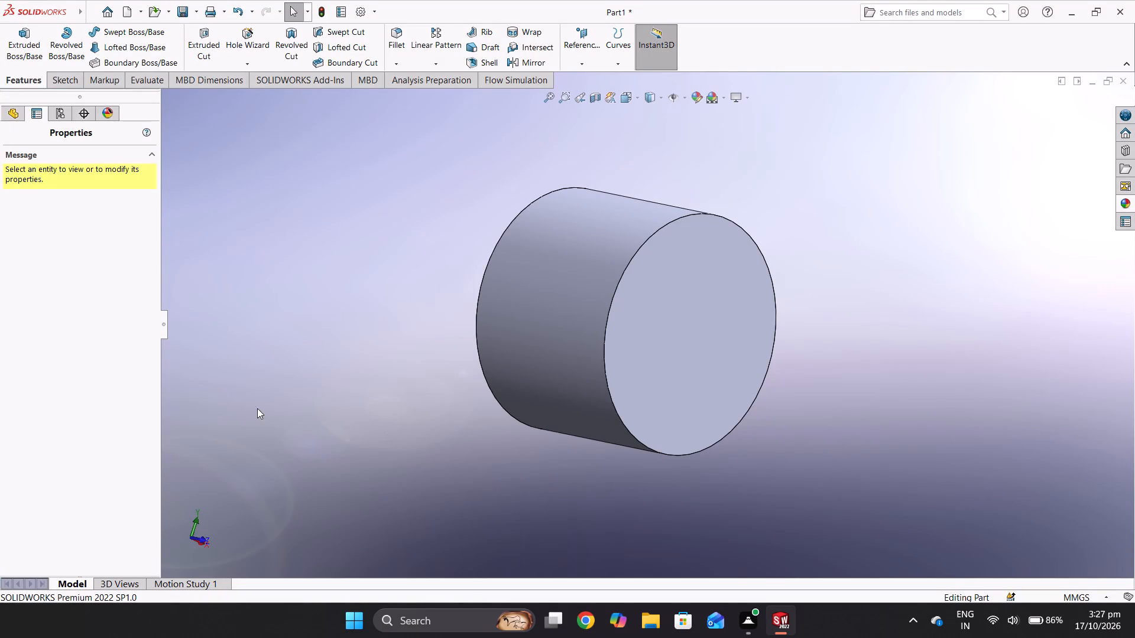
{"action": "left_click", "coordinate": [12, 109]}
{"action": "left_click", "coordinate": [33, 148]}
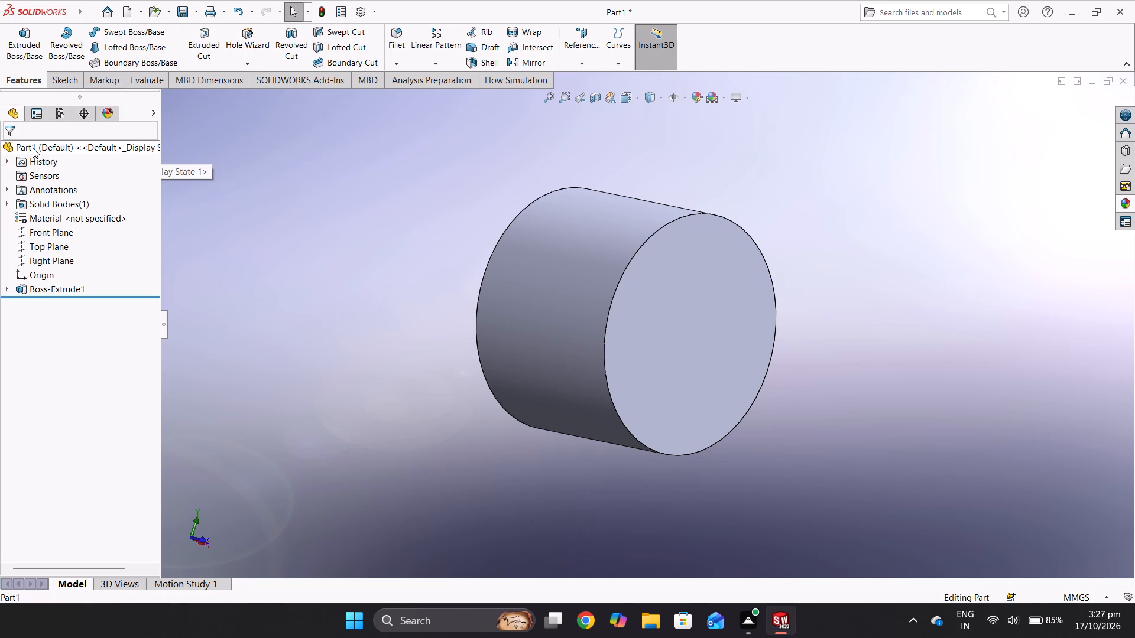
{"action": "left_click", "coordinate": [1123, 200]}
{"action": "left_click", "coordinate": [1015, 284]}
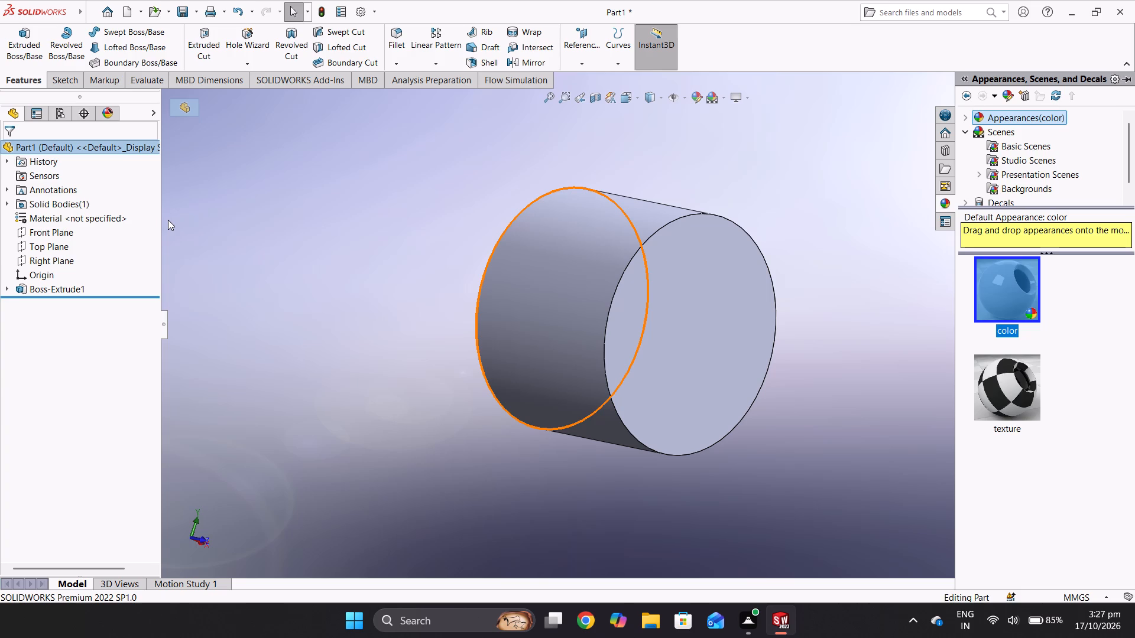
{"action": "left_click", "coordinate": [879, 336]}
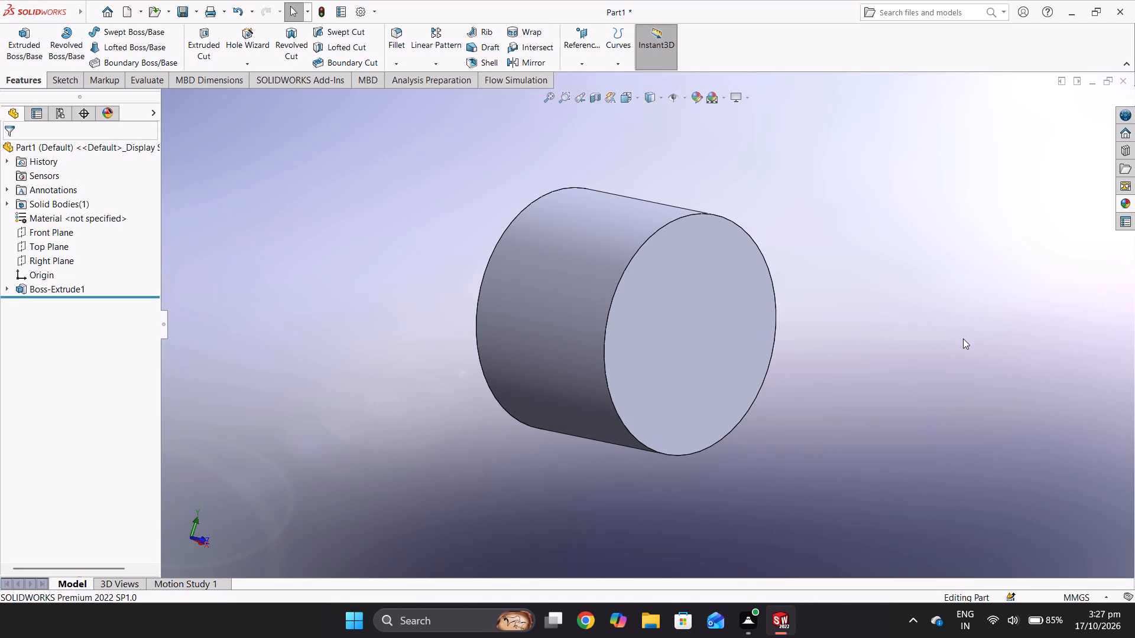
Edit the whole part's appearance color, trying several shades and applying a red of RGB 255, 75, 56.
{"action": "left_click", "coordinate": [698, 95]}
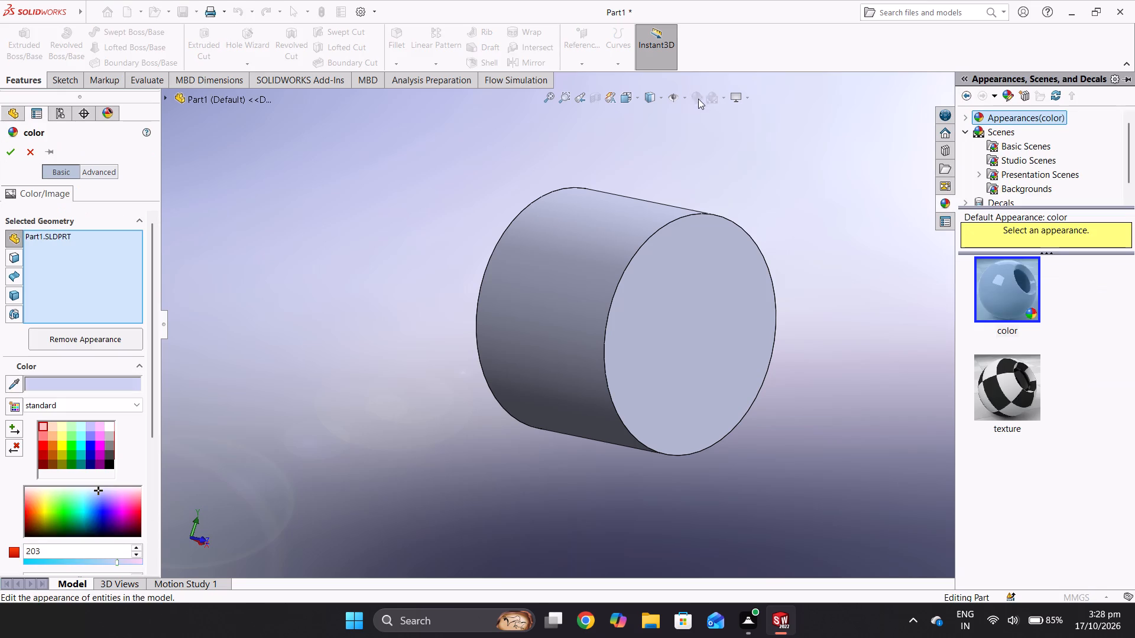
{"action": "scroll", "coordinate": [96, 506], "scroll_direction": "down", "scroll_amount": 1}
{"action": "left_click", "coordinate": [74, 398]}
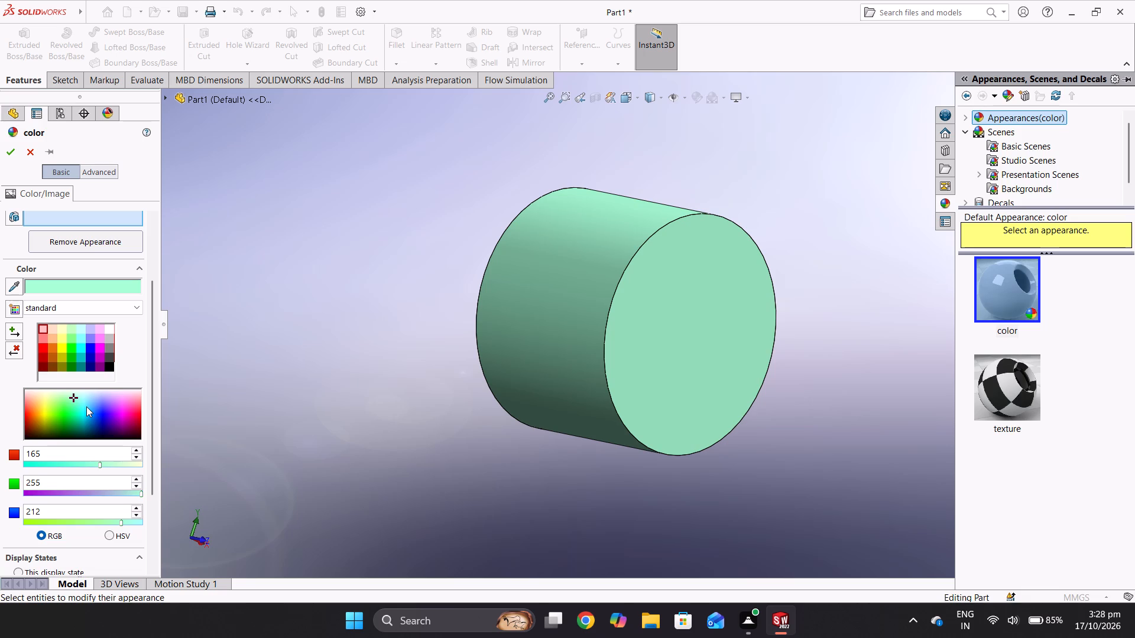
{"action": "left_click", "coordinate": [42, 339]}
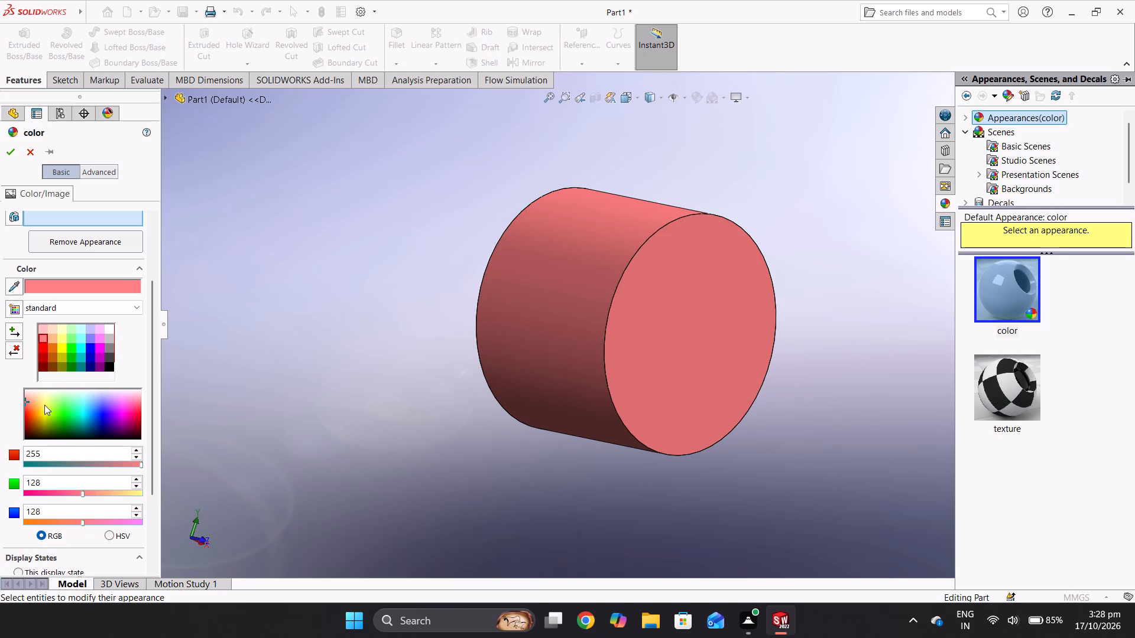
{"action": "left_click", "coordinate": [24, 396]}
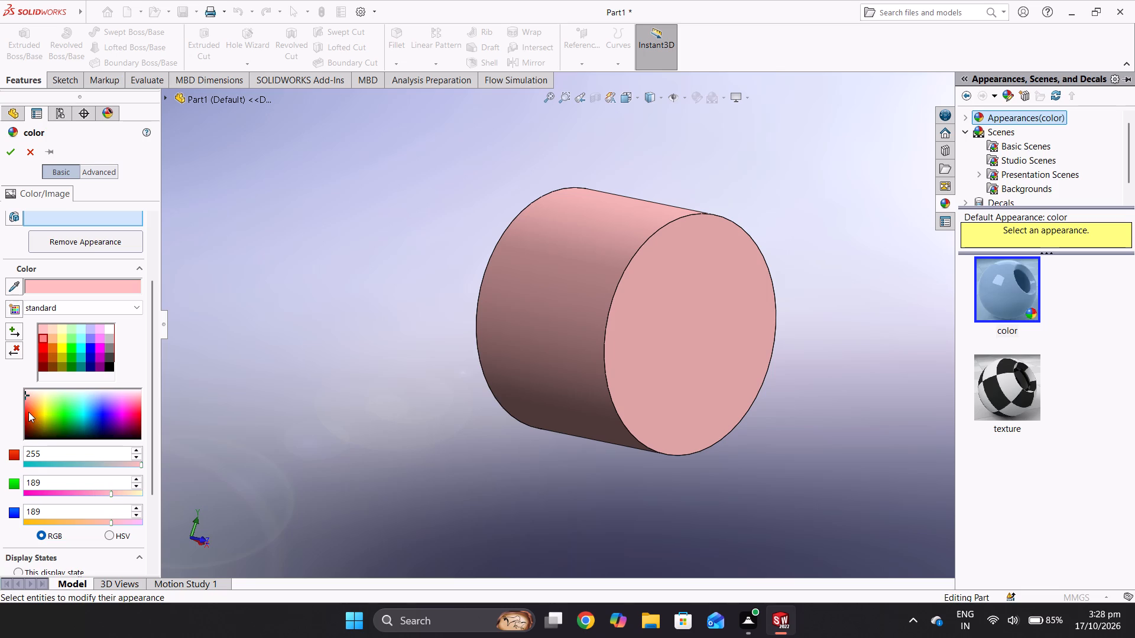
{"action": "left_click_drag", "start_coordinate": [27, 399], "coordinate": [30, 403]}
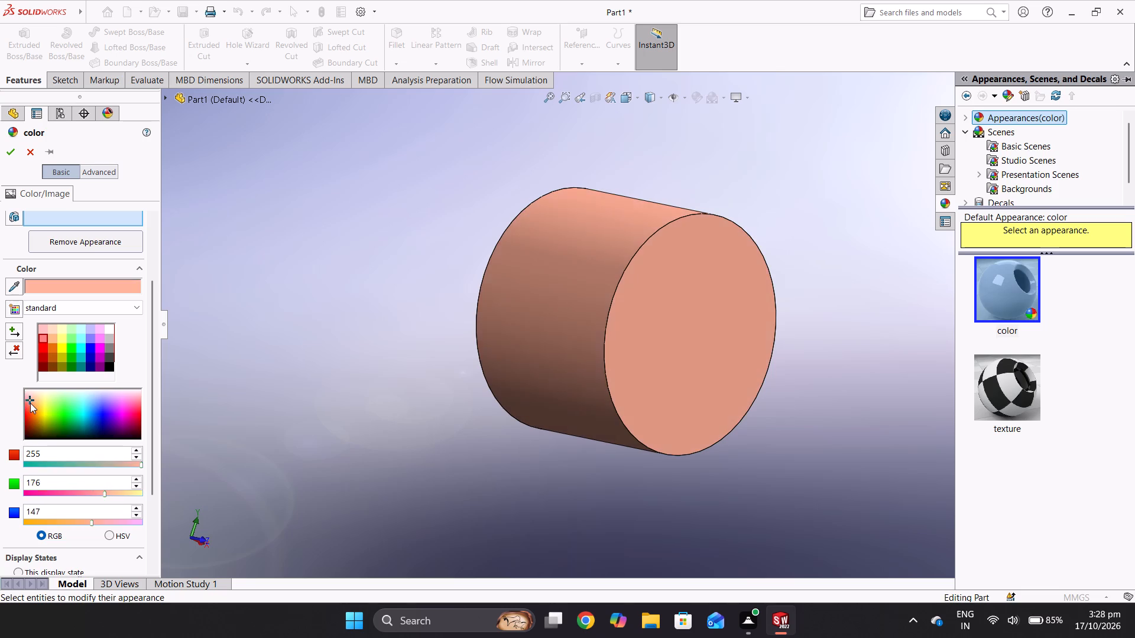
{"action": "left_click_drag", "start_coordinate": [30, 403], "coordinate": [21, 405]}
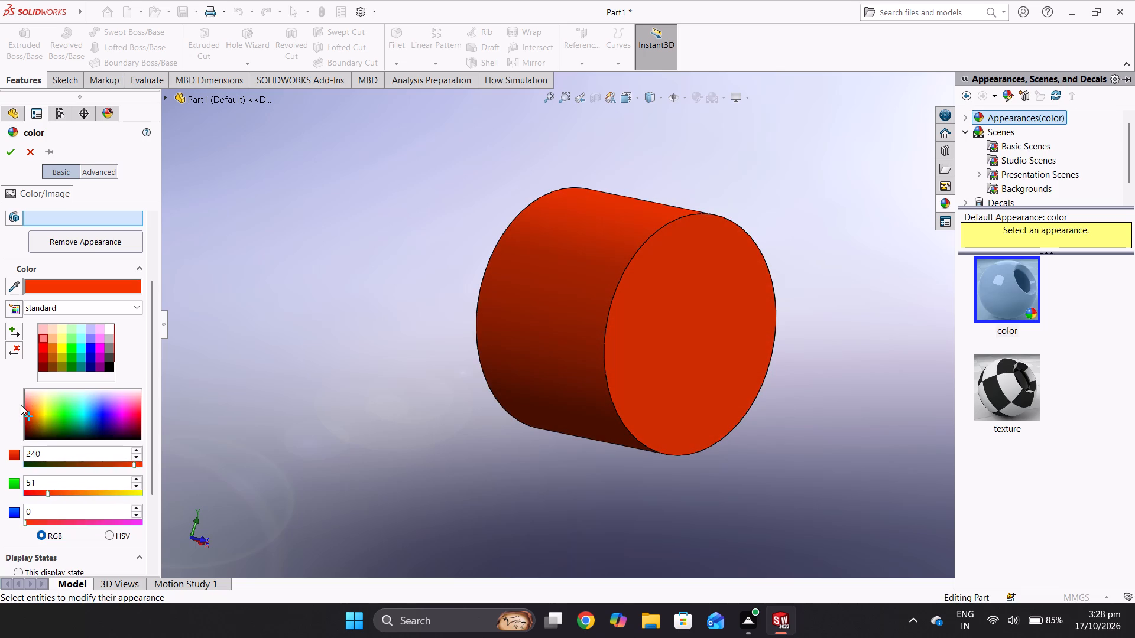
{"action": "left_click_drag", "start_coordinate": [21, 405], "coordinate": [27, 404]}
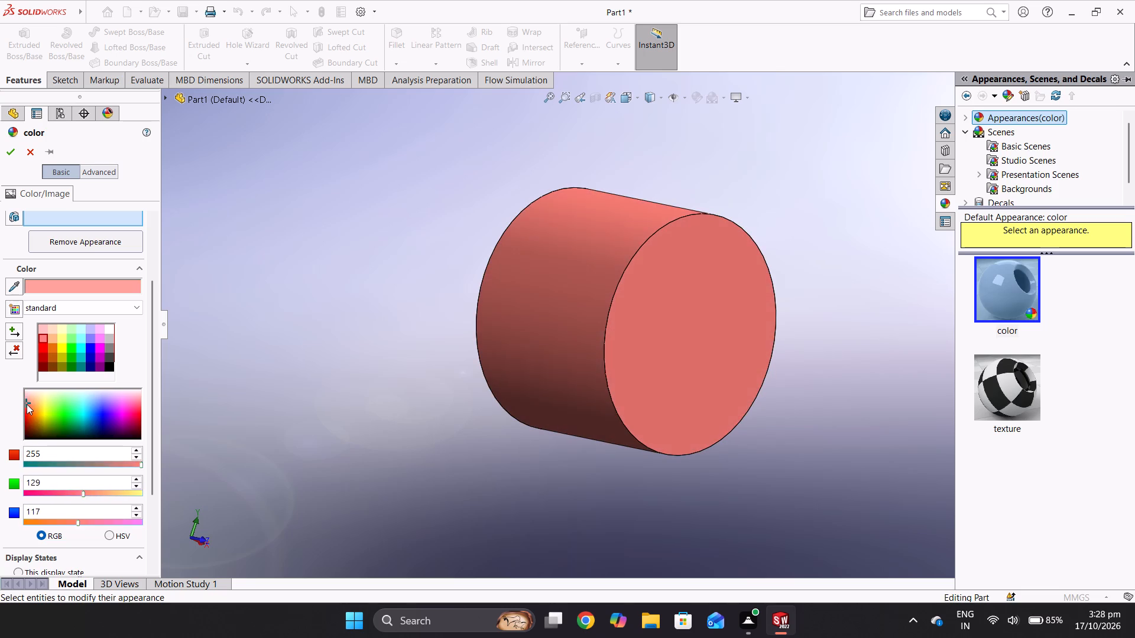
{"action": "left_click_drag", "start_coordinate": [27, 404], "coordinate": [27, 408]}
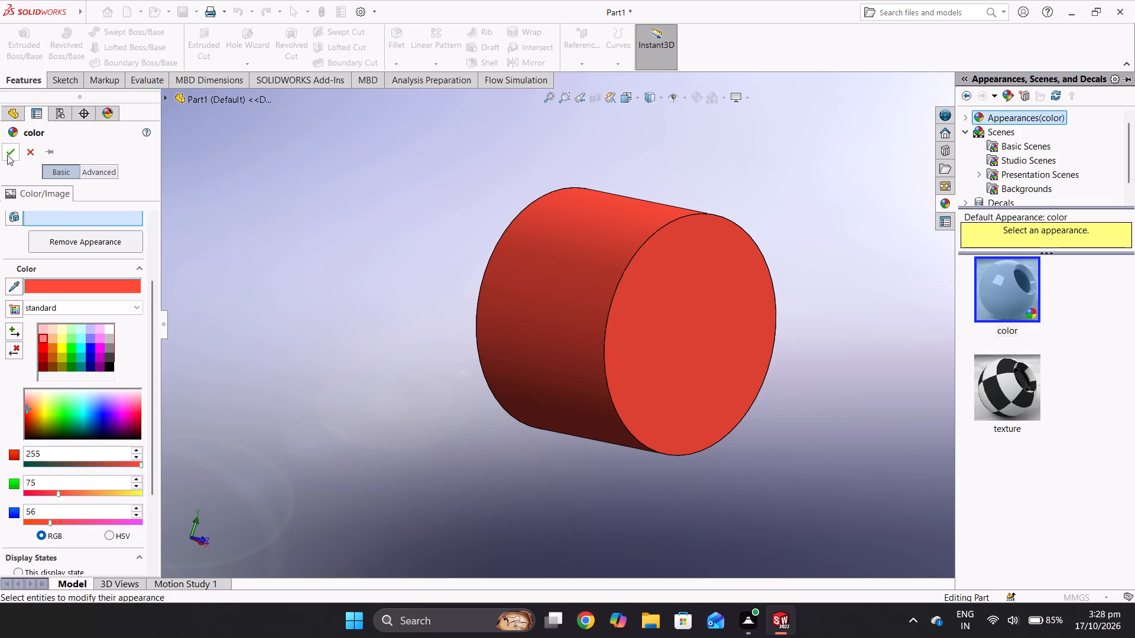
{"action": "left_click", "coordinate": [7, 155]}
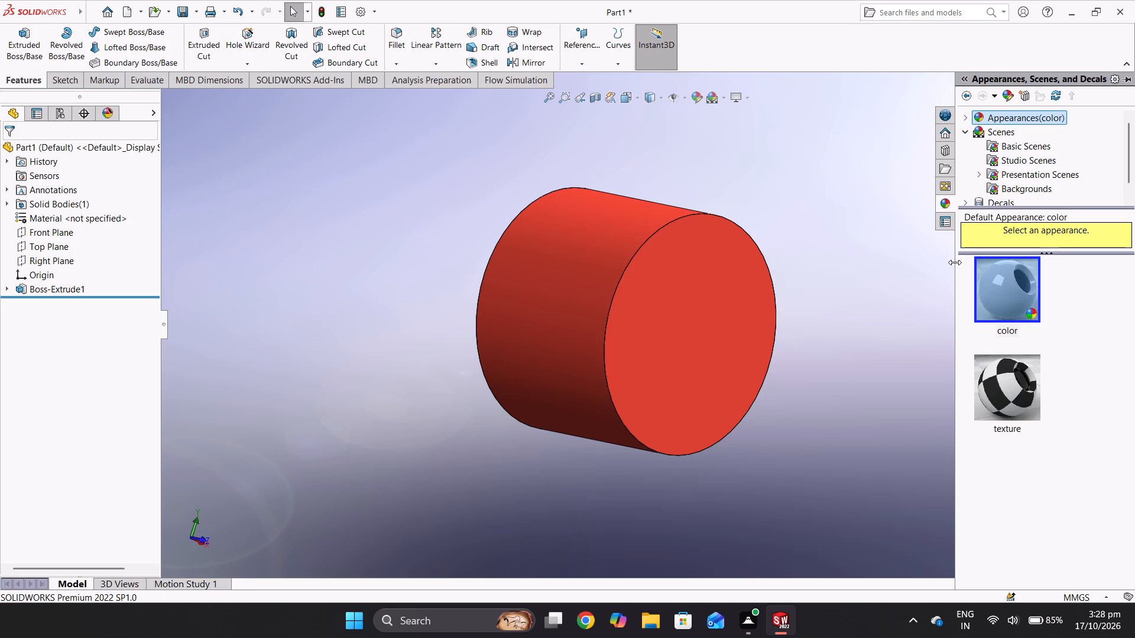
{"action": "left_click_drag", "start_coordinate": [955, 262], "coordinate": [1089, 248]}
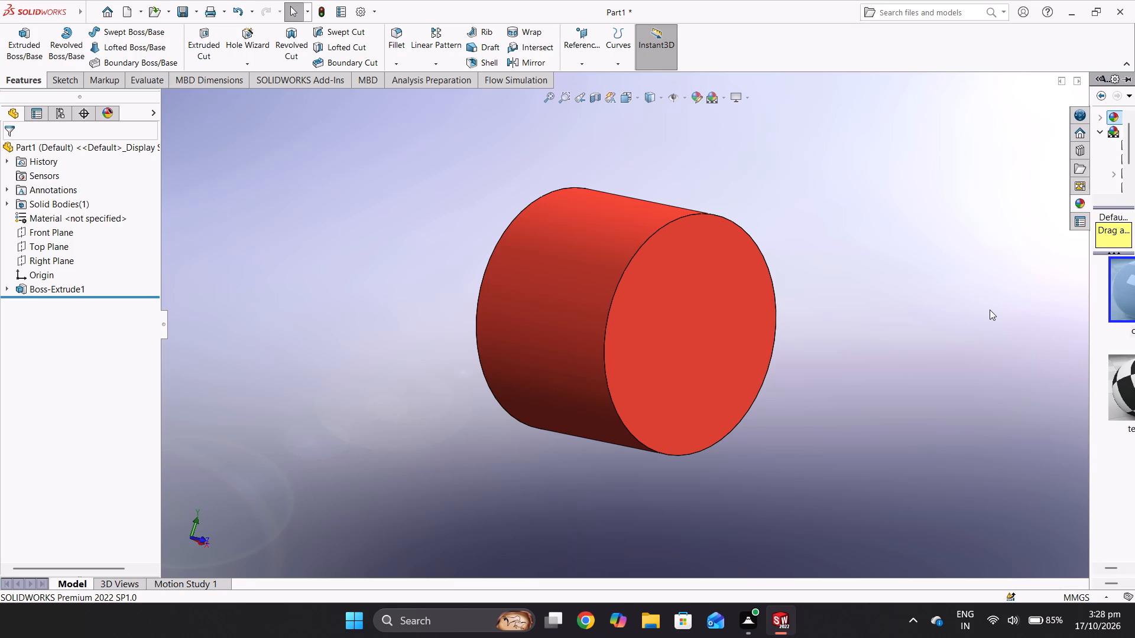
Examine the recolored cylinder from several angles, including the Front view and both flat end faces.
{"action": "middle_click_drag", "start_coordinate": [886, 353], "coordinate": [1016, 343]}
{"action": "middle_click_drag", "start_coordinate": [1030, 335], "coordinate": [1036, 334]}
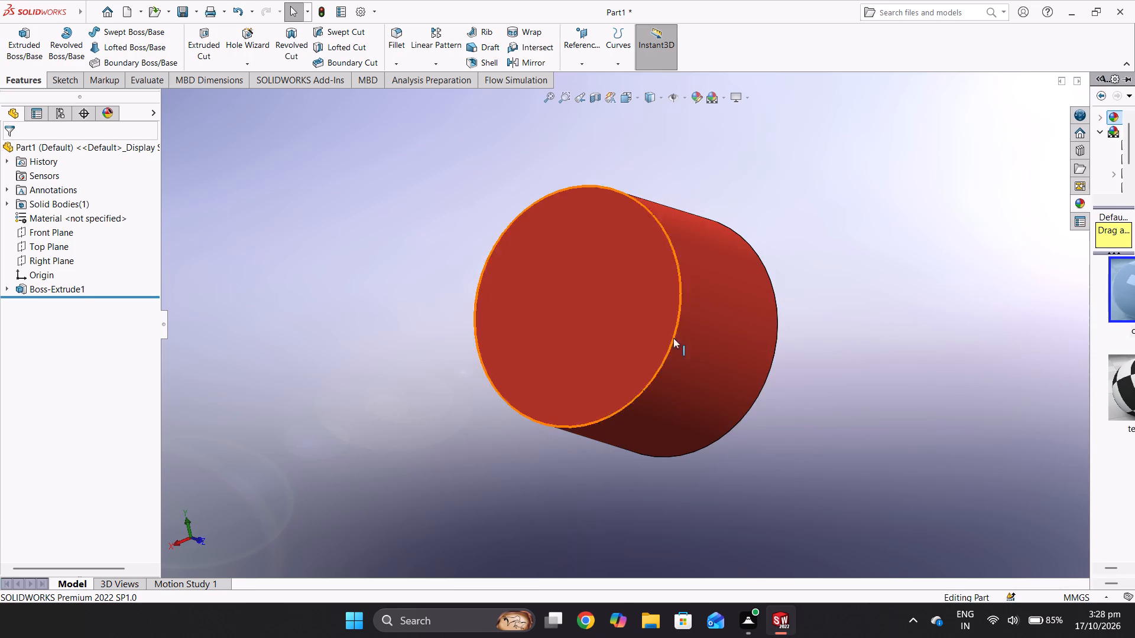
{"action": "left_click", "coordinate": [620, 320]}
{"action": "middle_click_drag", "start_coordinate": [804, 349], "coordinate": [656, 433]}
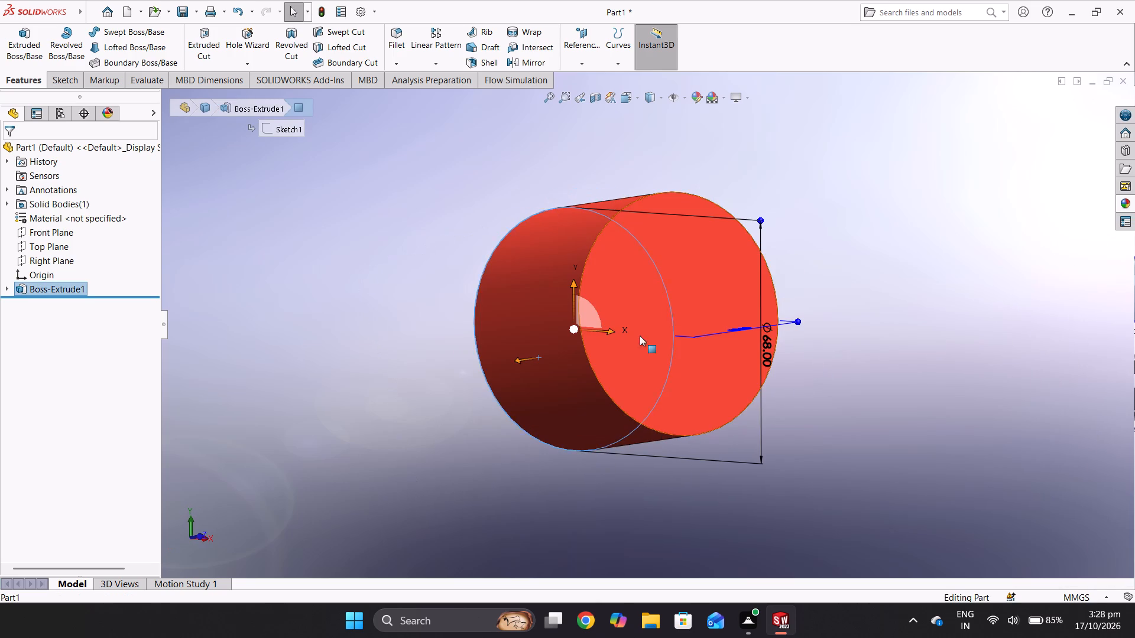
{"action": "left_click", "coordinate": [676, 297]}
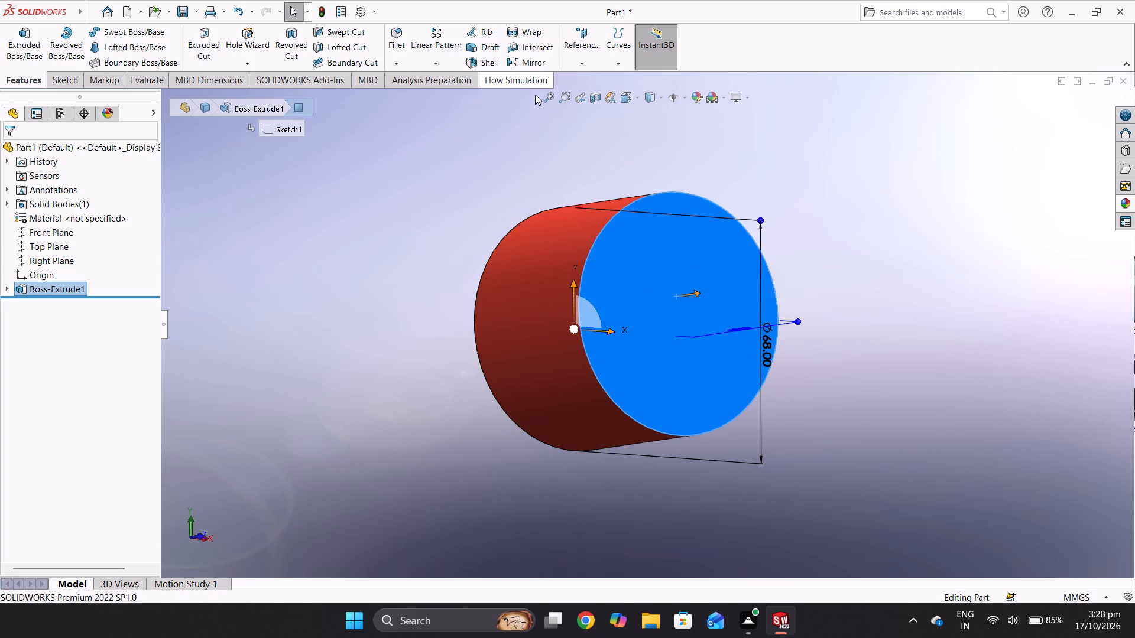
{"action": "left_click", "coordinate": [627, 101]}
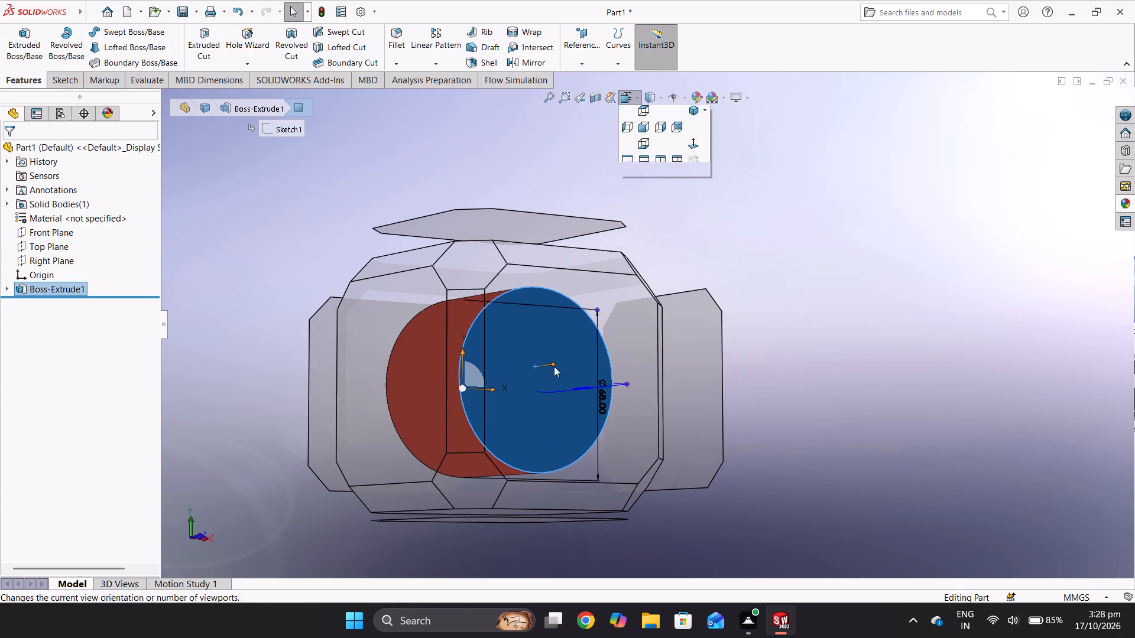
{"action": "left_click", "coordinate": [536, 390]}
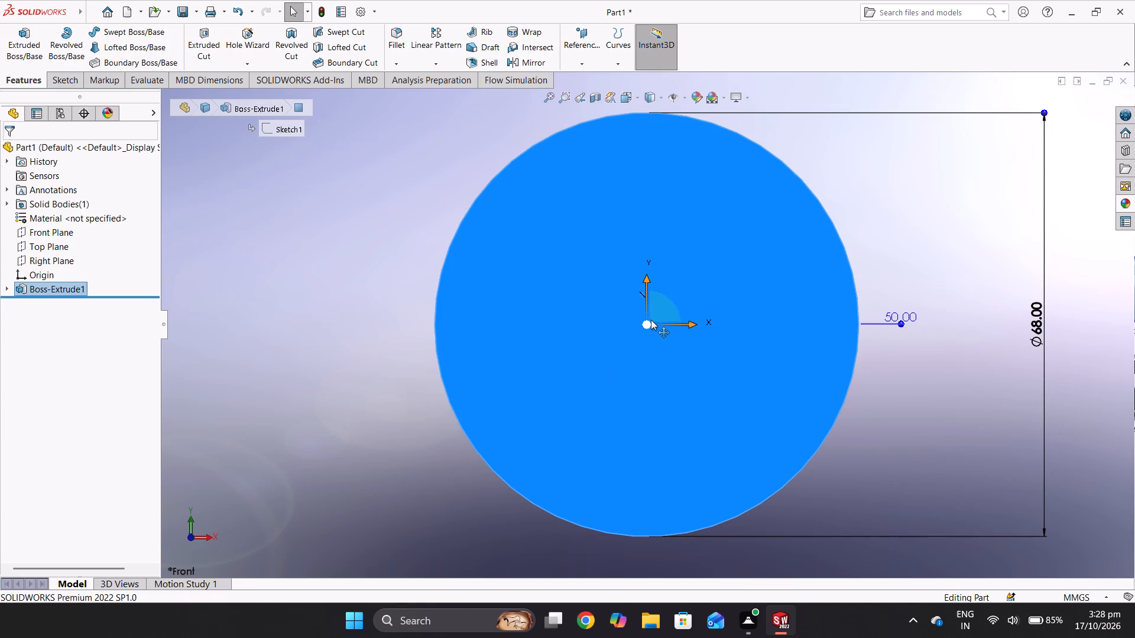
{"action": "left_click", "coordinate": [51, 273]}
{"action": "scroll", "coordinate": [648, 362], "scroll_direction": "down", "scroll_amount": 2}
{"action": "scroll", "coordinate": [653, 325], "scroll_direction": "up", "scroll_amount": 1}
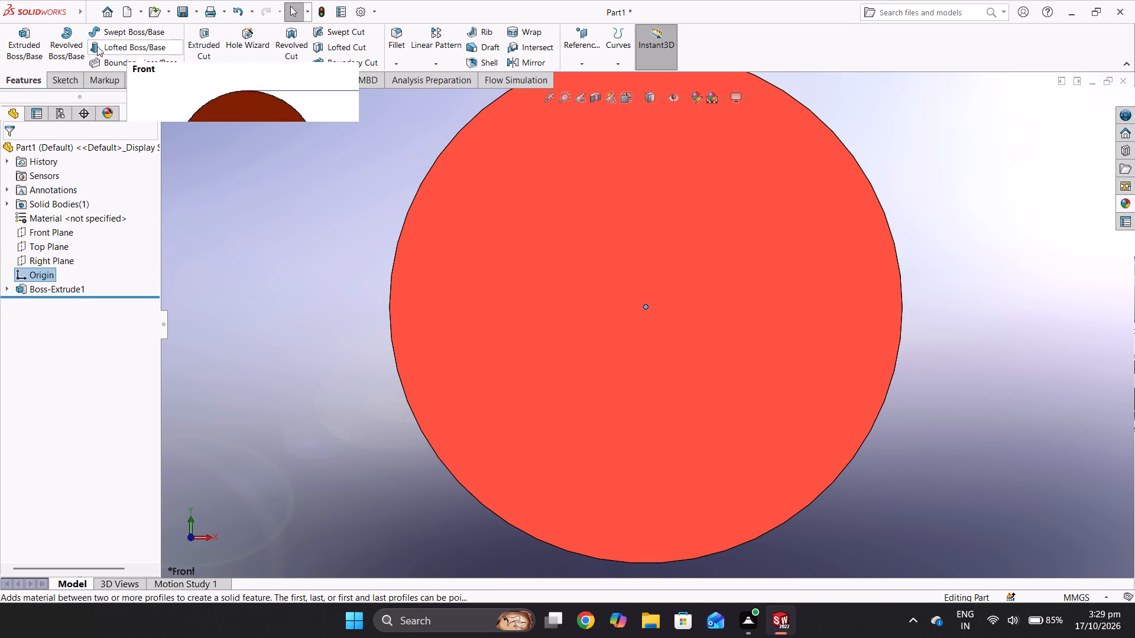
{"action": "middle_click_drag", "start_coordinate": [514, 311], "coordinate": [527, 314]}
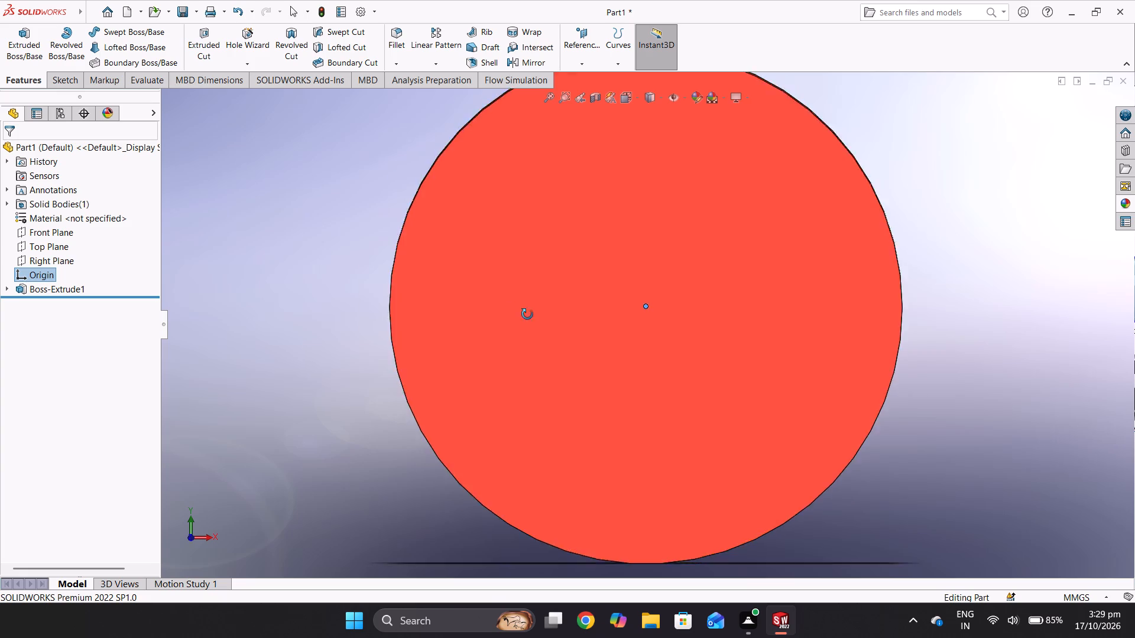
{"action": "middle_click_drag", "start_coordinate": [527, 314], "coordinate": [660, 312]}
{"action": "middle_click", "coordinate": [678, 308]}
{"action": "middle_click", "coordinate": [719, 288]}
{"action": "scroll", "coordinate": [712, 313], "scroll_direction": "down", "scroll_amount": 2}
{"action": "scroll", "coordinate": [711, 313], "scroll_direction": "up", "scroll_amount": 6}
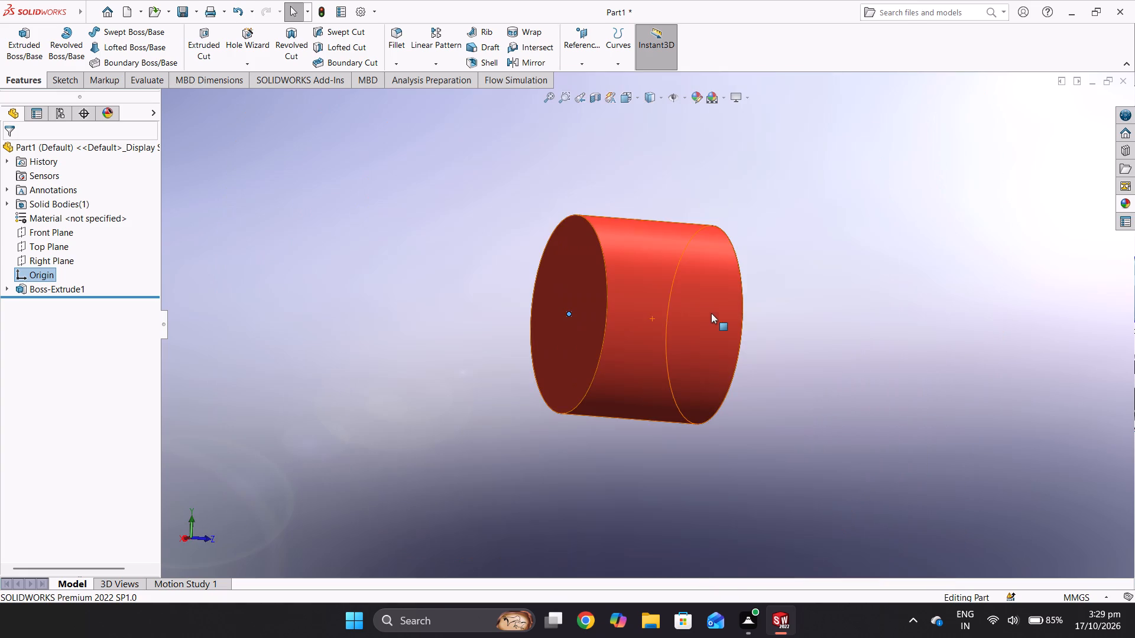
{"action": "middle_click_drag", "start_coordinate": [705, 300], "coordinate": [429, 438]}
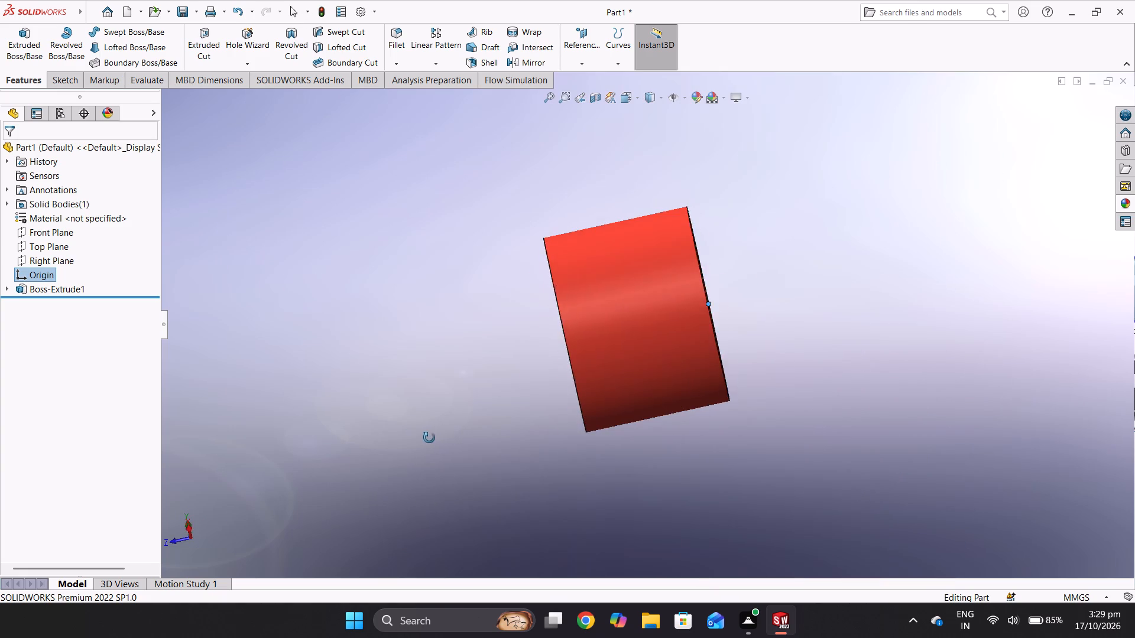
{"action": "middle_click_drag", "start_coordinate": [429, 438], "coordinate": [375, 415]}
{"action": "middle_click_drag", "start_coordinate": [581, 399], "coordinate": [548, 421]}
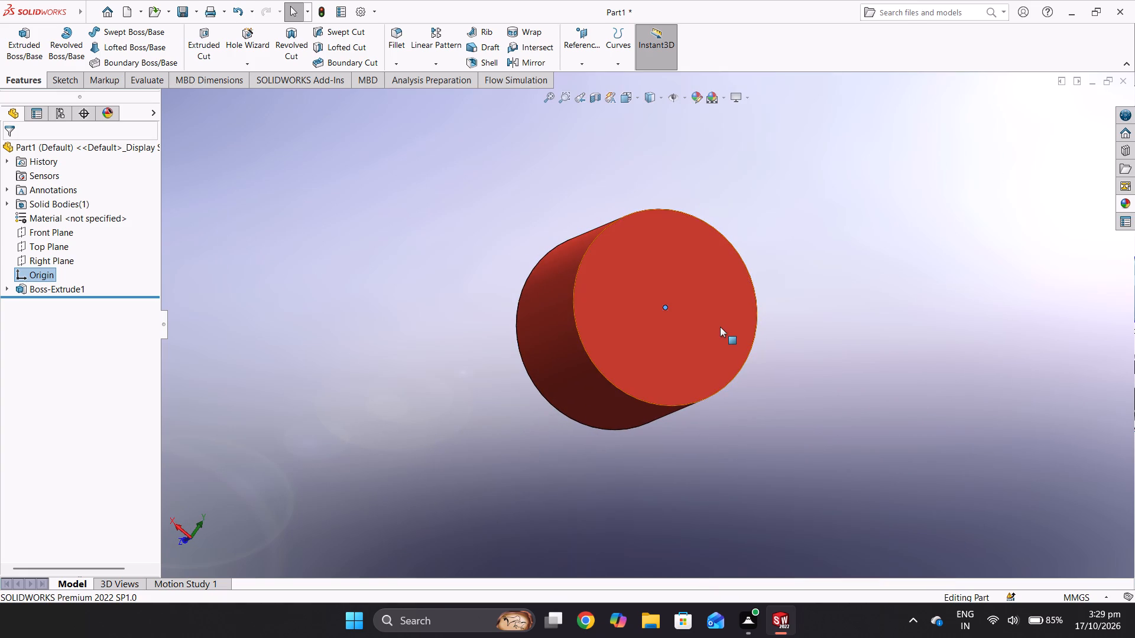
Open a new sketch on the cylinder's back end face, ready to draw construction geometry with the Centerline tool.
{"action": "left_click", "coordinate": [720, 327]}
{"action": "left_click", "coordinate": [627, 99]}
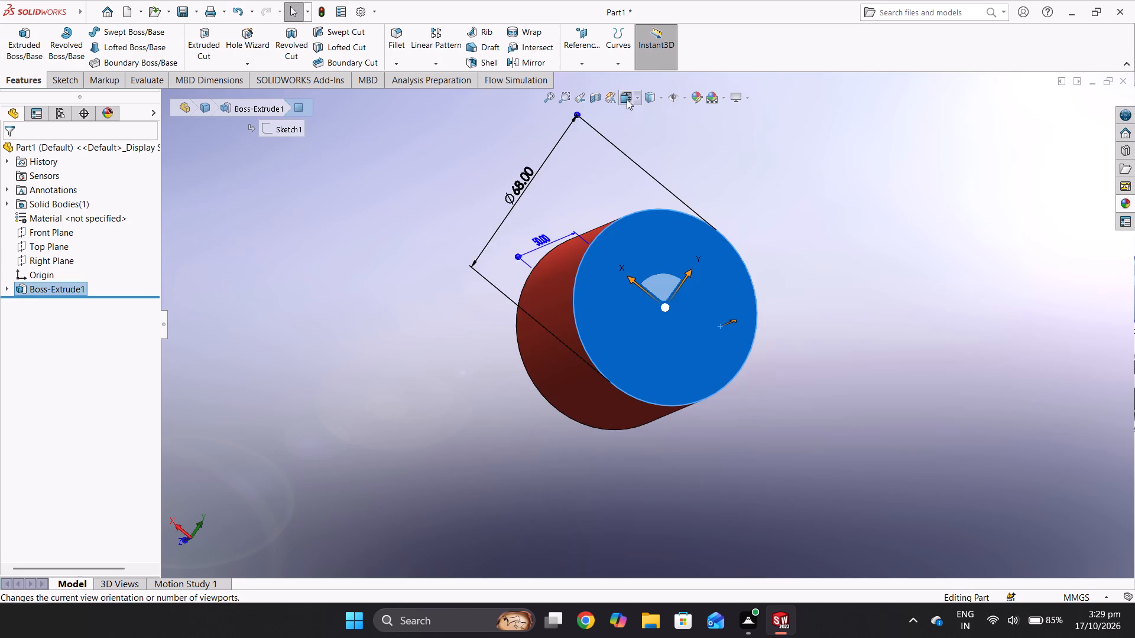
{"action": "left_click", "coordinate": [524, 405]}
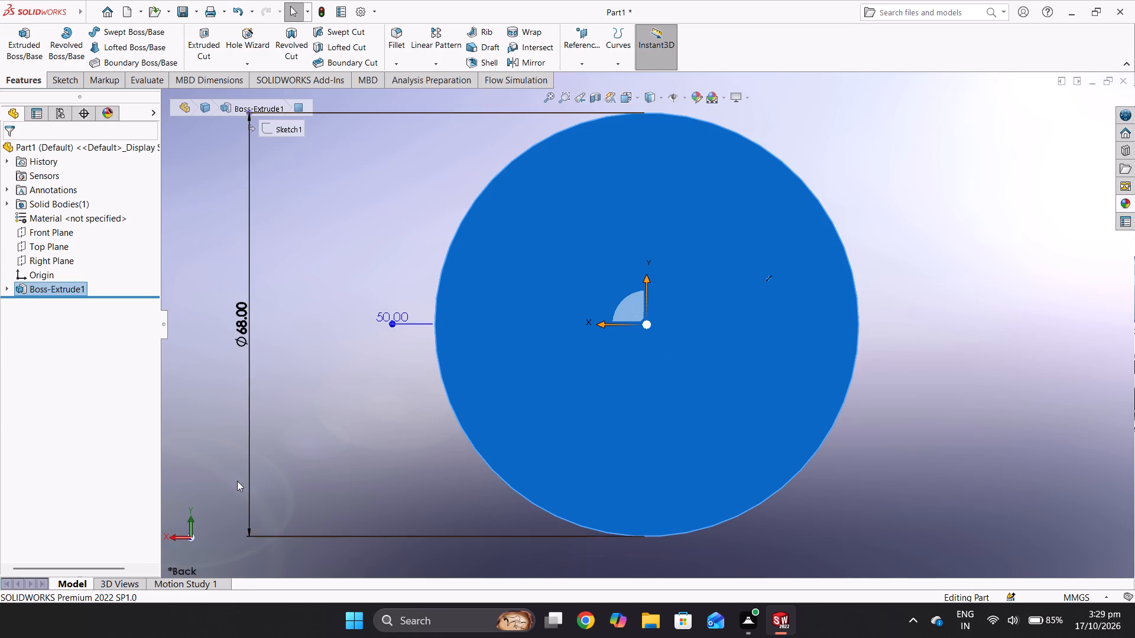
{"action": "left_click", "coordinate": [173, 538]}
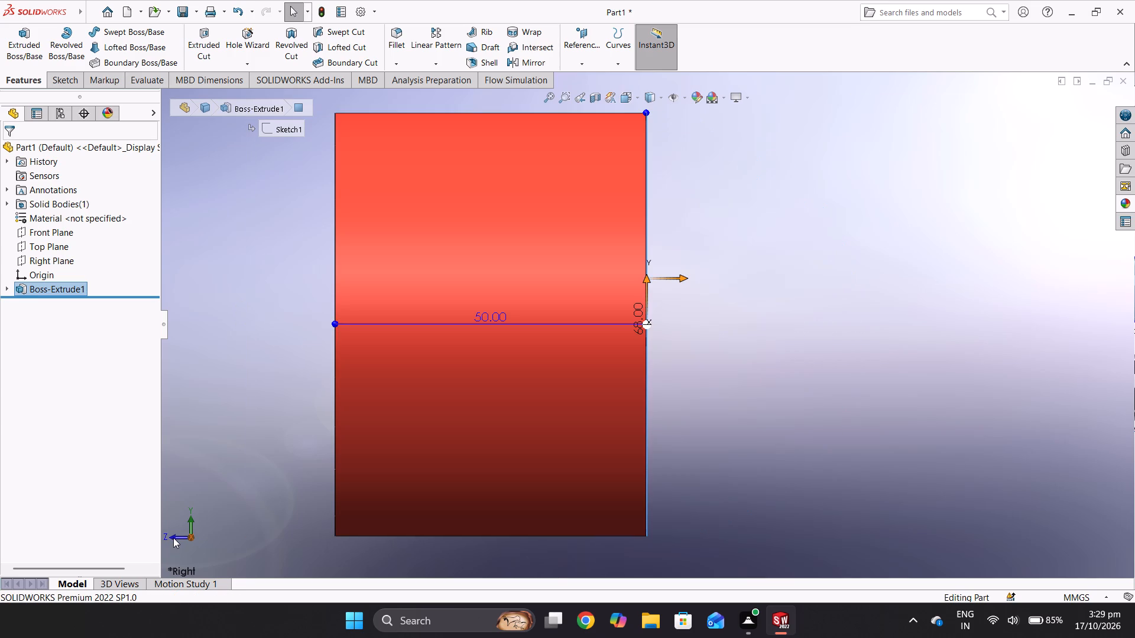
{"action": "left_click", "coordinate": [173, 538]}
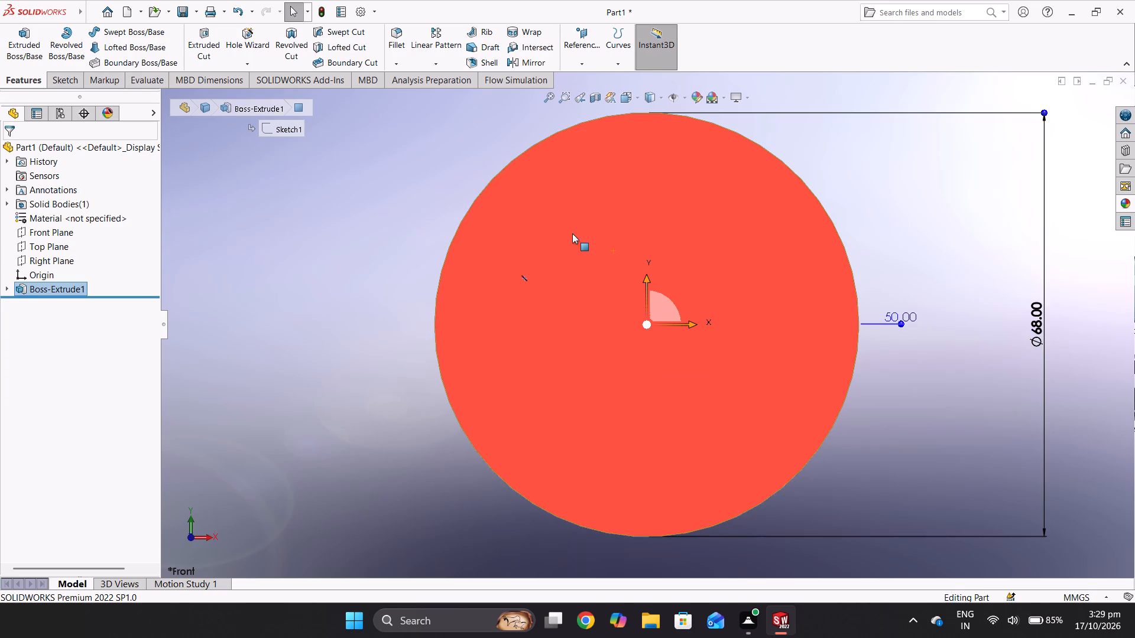
{"action": "left_click", "coordinate": [57, 79]}
{"action": "left_click", "coordinate": [121, 33]}
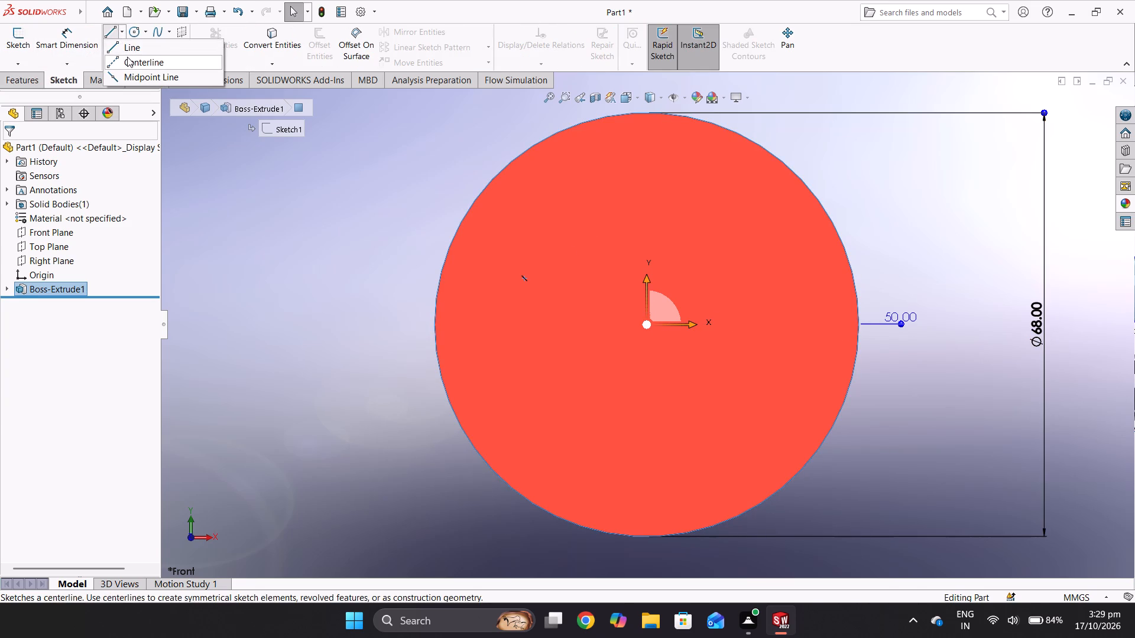
{"action": "left_click", "coordinate": [127, 57]}
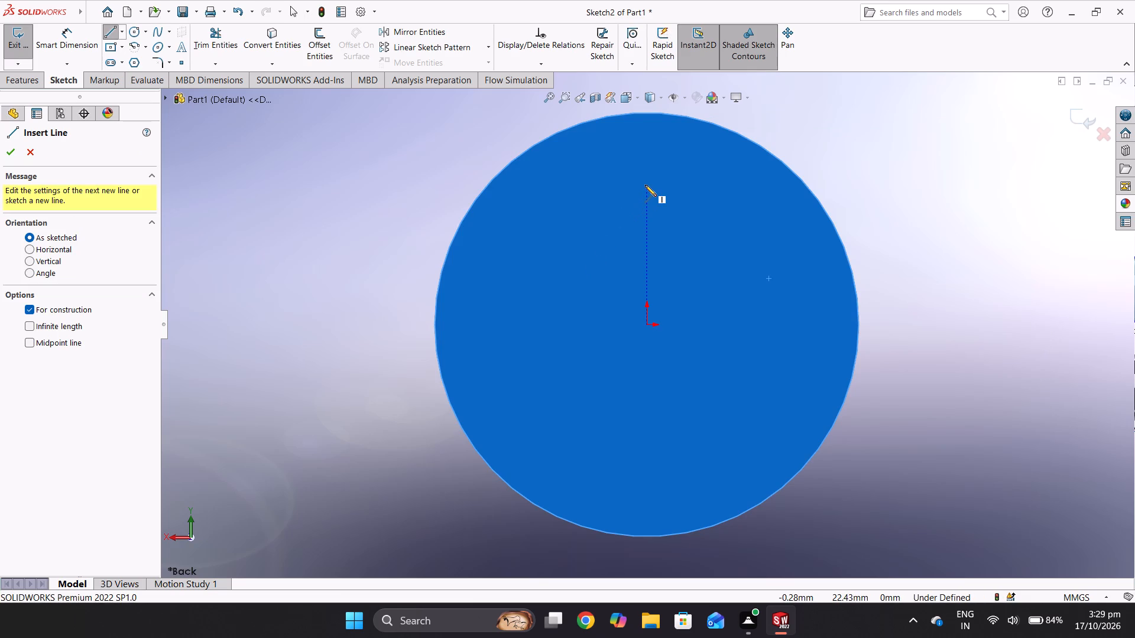
{"action": "scroll", "coordinate": [646, 190], "scroll_direction": "down", "scroll_amount": 1}
{"action": "scroll", "coordinate": [646, 190], "scroll_direction": "up", "scroll_amount": 2}
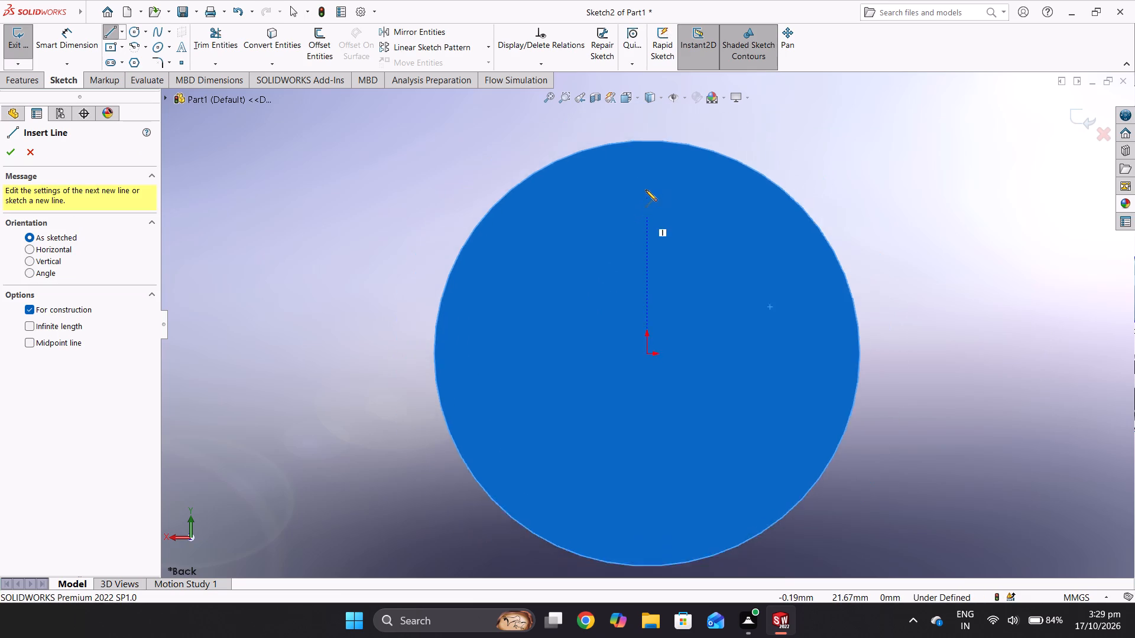
{"action": "scroll", "coordinate": [646, 190], "scroll_direction": "up", "scroll_amount": 1}
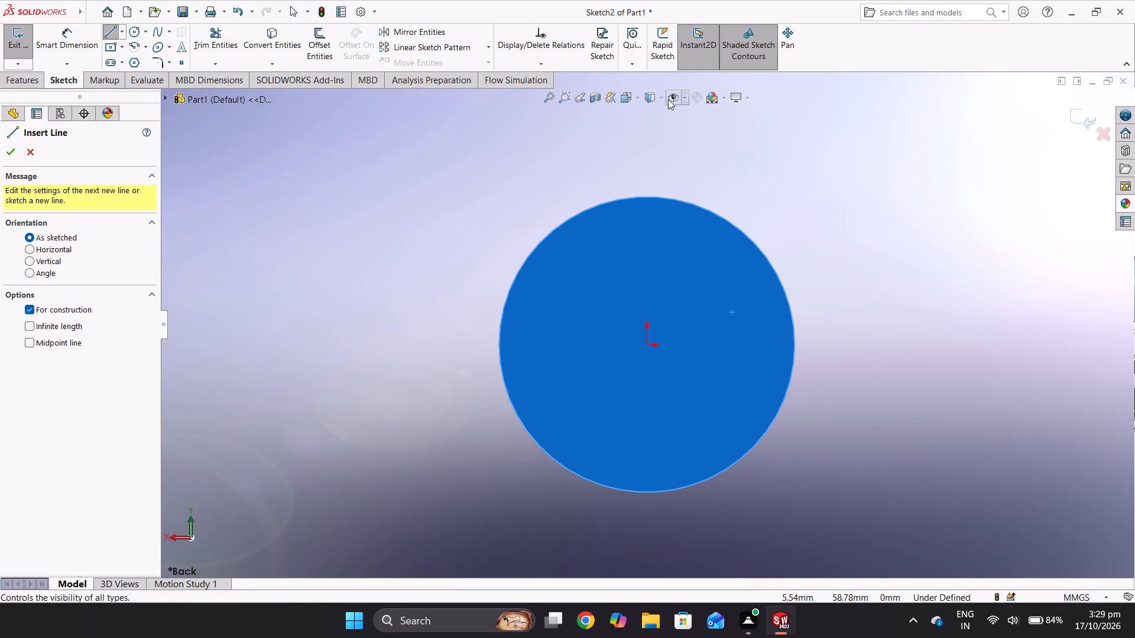
Cycle the background scene from the current one to a plain white background.
{"action": "left_click", "coordinate": [712, 100]}
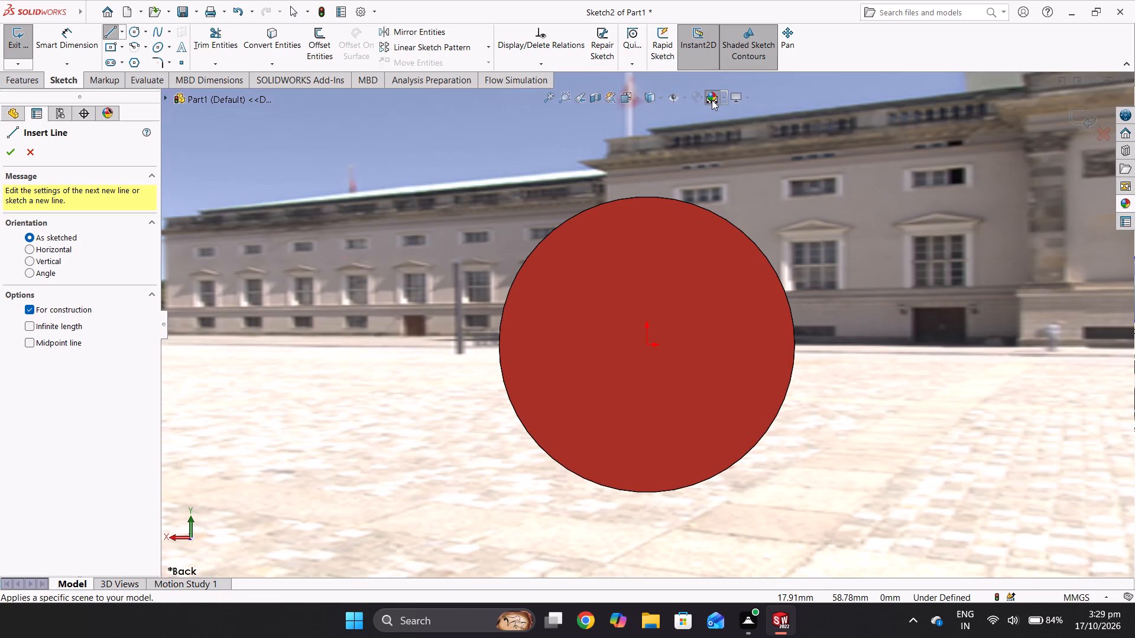
{"action": "left_click", "coordinate": [712, 100]}
{"action": "left_click", "coordinate": [712, 100]}
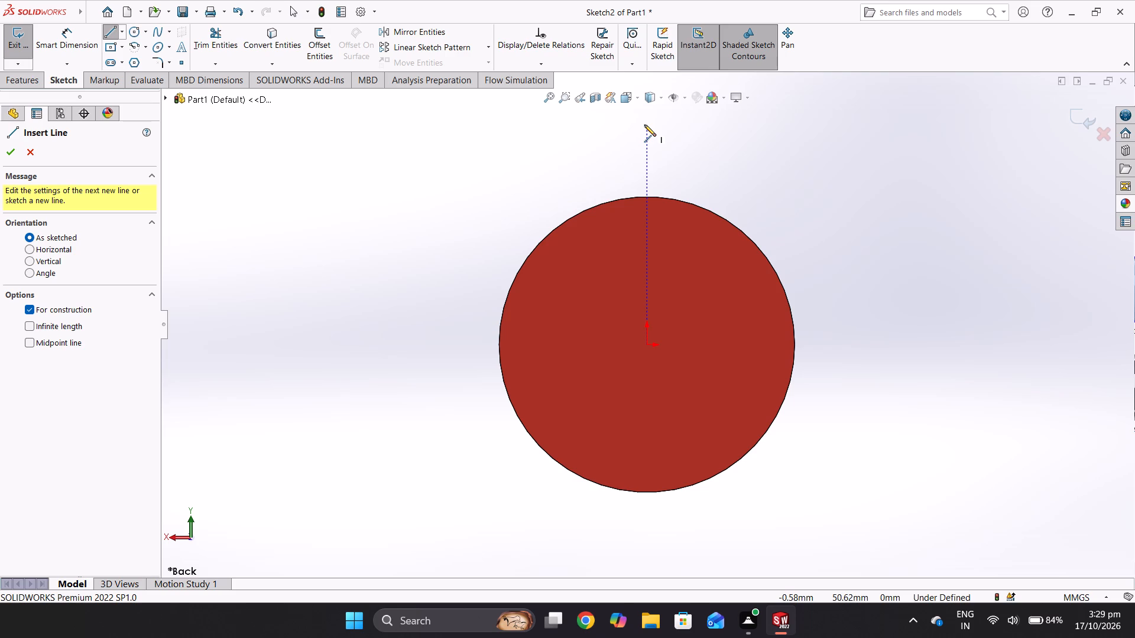
Draw a vertical centerline about 48 mm long from above the cylinder's circular face down to the origin.
{"action": "left_click", "coordinate": [644, 121]}
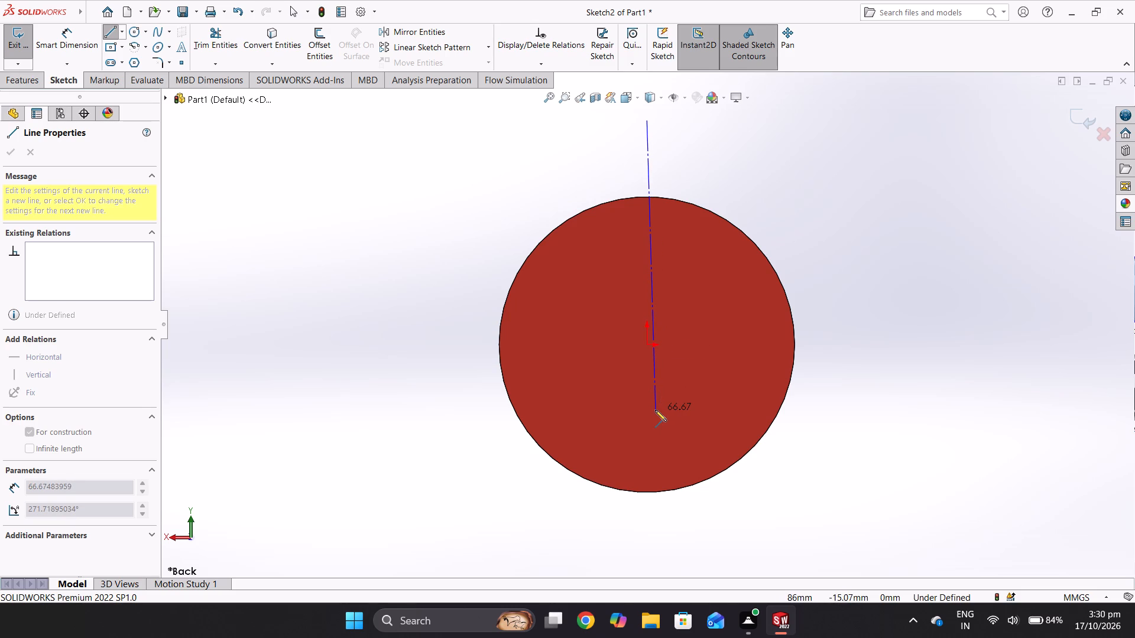
{"action": "key", "text": "Escape"}
{"action": "left_click", "coordinate": [124, 36]}
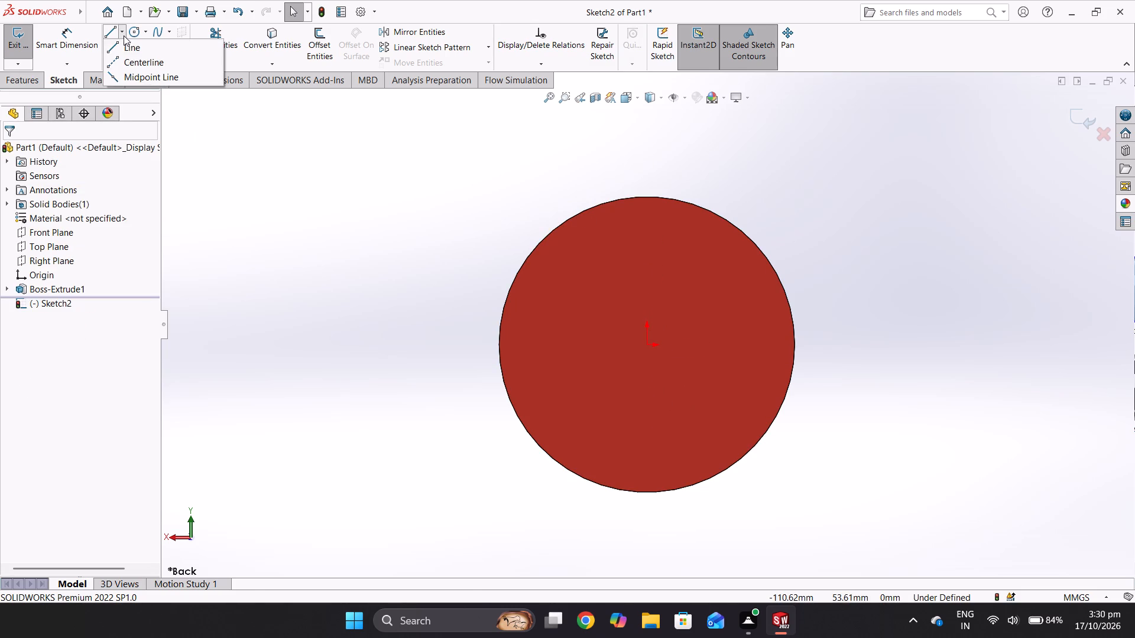
{"action": "left_click", "coordinate": [132, 61]}
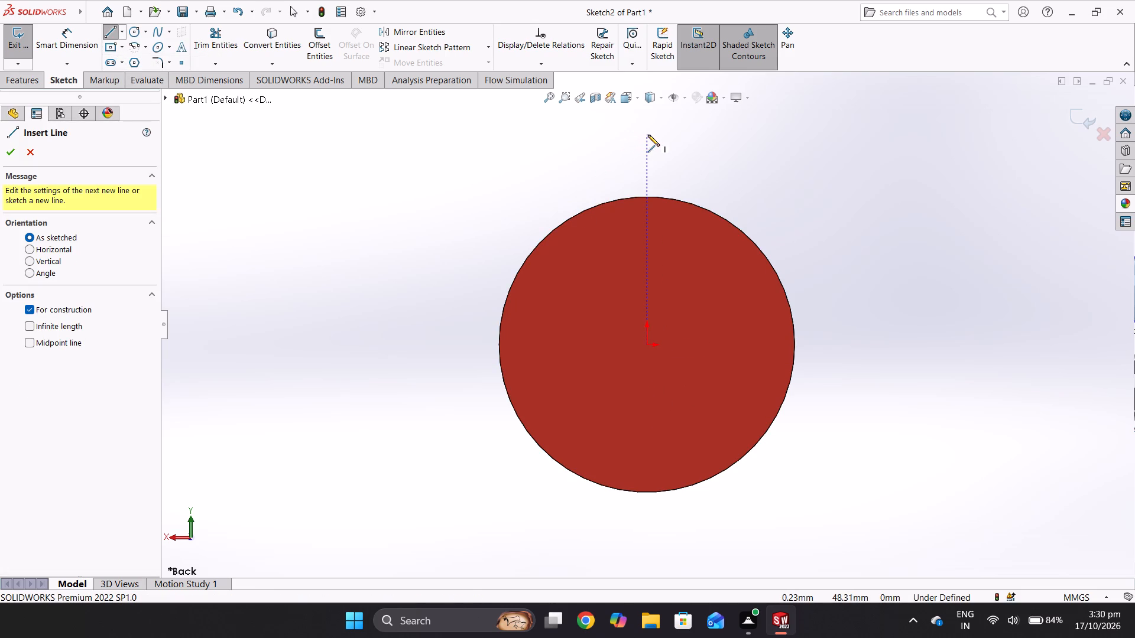
{"action": "left_click", "coordinate": [646, 135]}
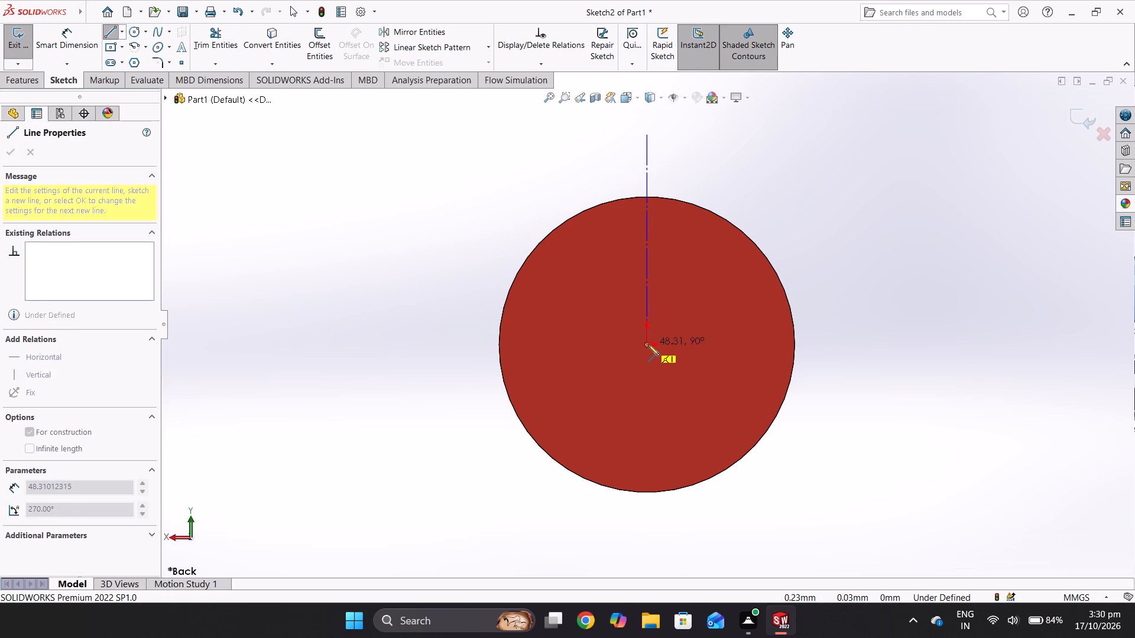
{"action": "left_click", "coordinate": [648, 344]}
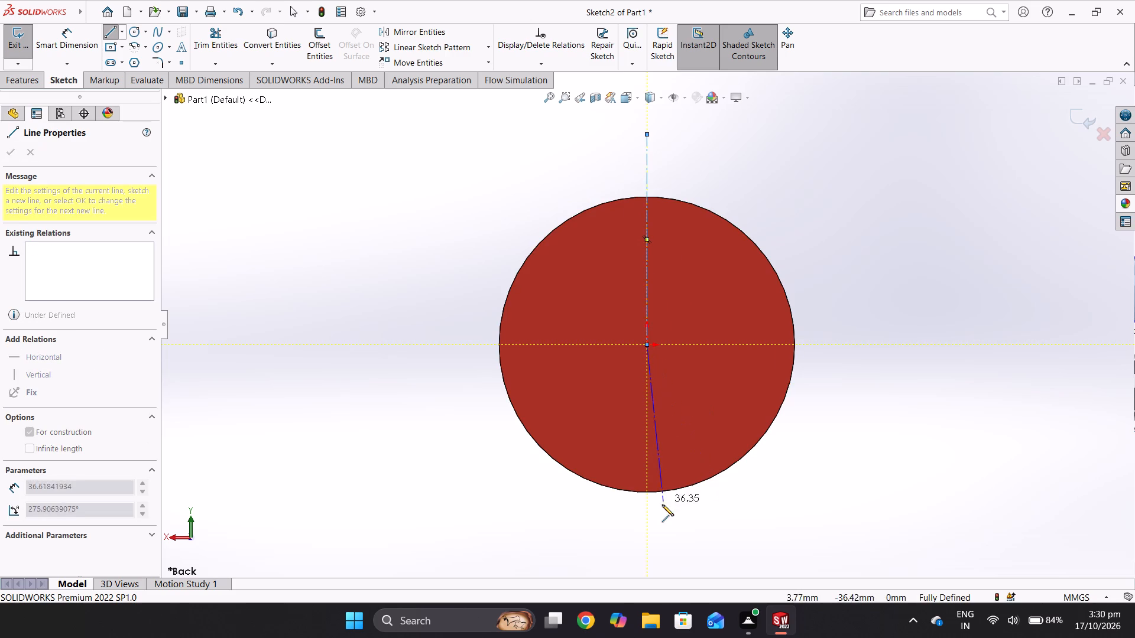
{"action": "key", "text": "Escape"}
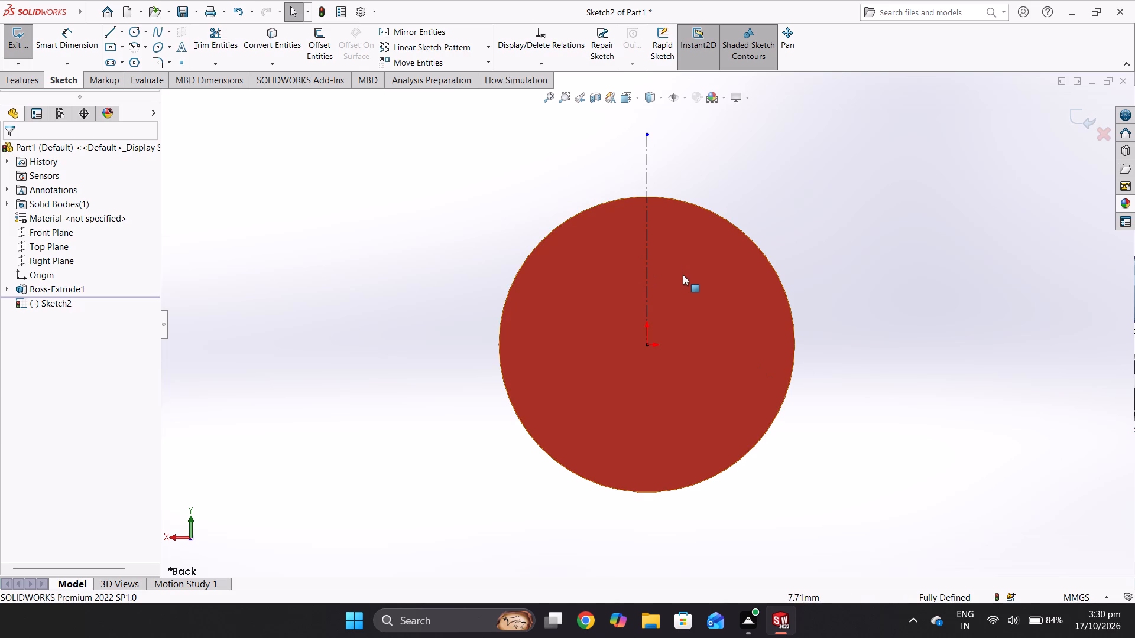
Draw a 34 mm horizontal centerline from the origin to the circle's edge on the positive X side.
{"action": "left_click", "coordinate": [124, 31]}
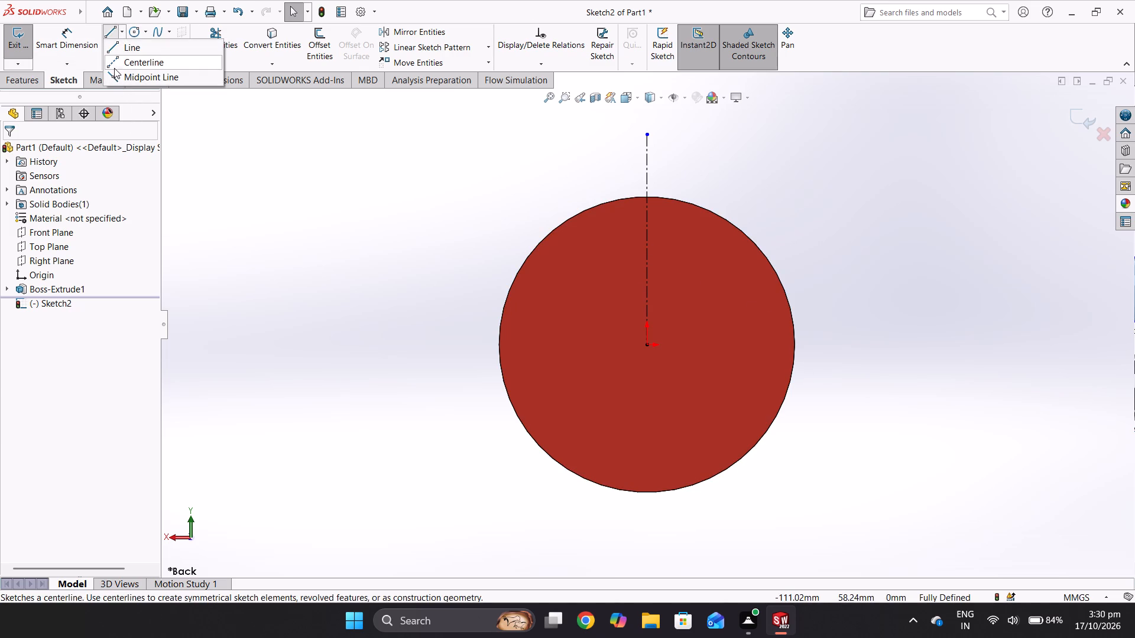
{"action": "left_click", "coordinate": [117, 63]}
{"action": "left_click", "coordinate": [647, 346]}
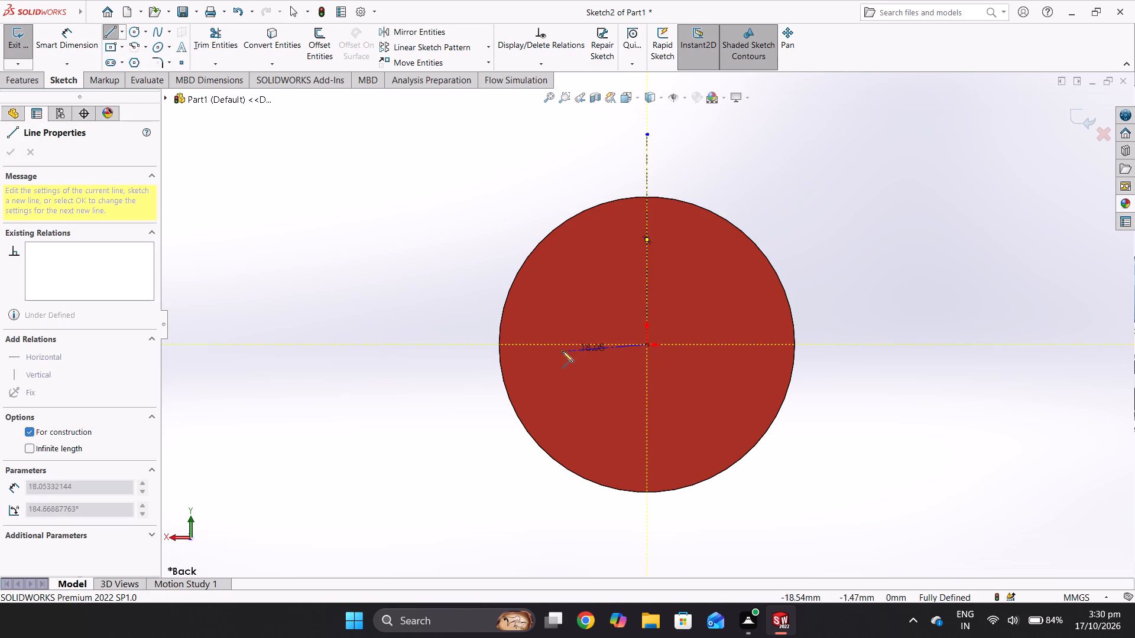
{"action": "left_click", "coordinate": [499, 346]}
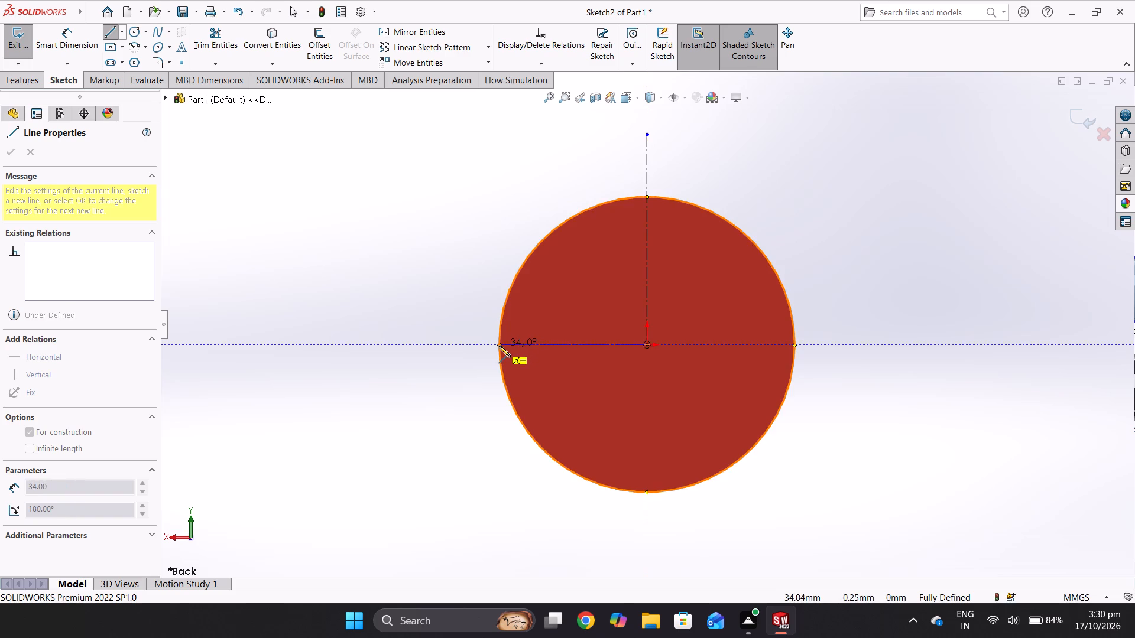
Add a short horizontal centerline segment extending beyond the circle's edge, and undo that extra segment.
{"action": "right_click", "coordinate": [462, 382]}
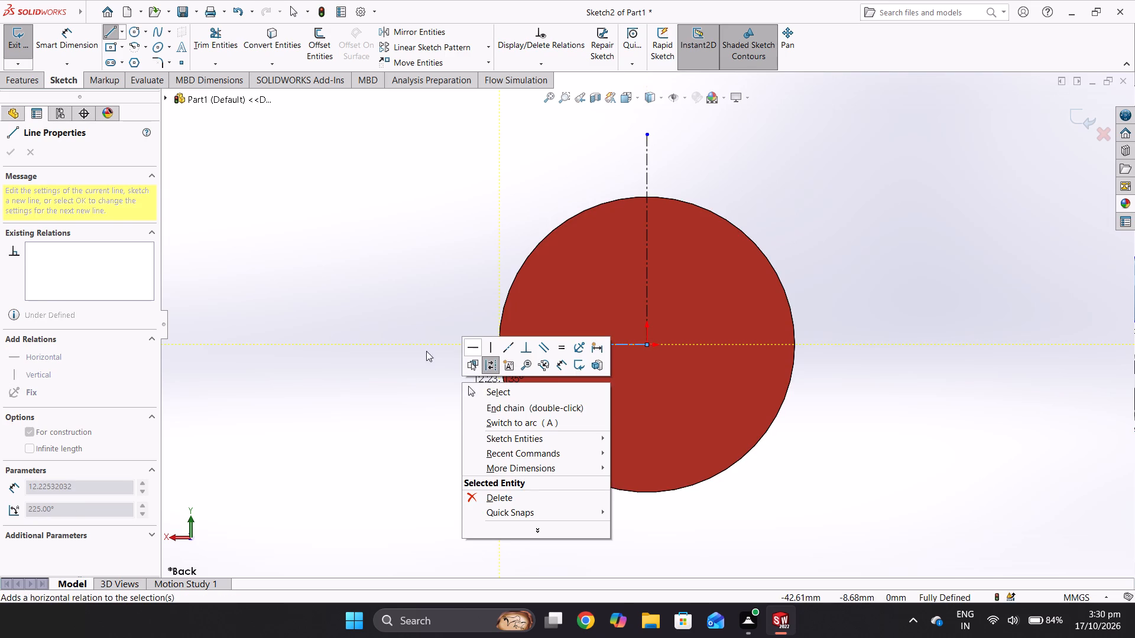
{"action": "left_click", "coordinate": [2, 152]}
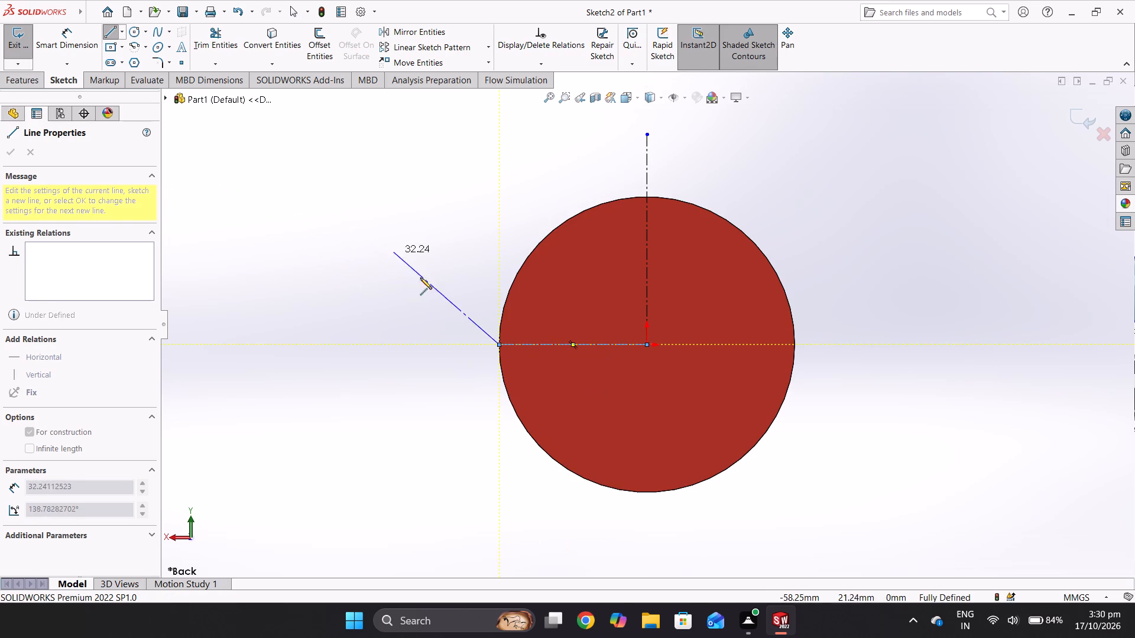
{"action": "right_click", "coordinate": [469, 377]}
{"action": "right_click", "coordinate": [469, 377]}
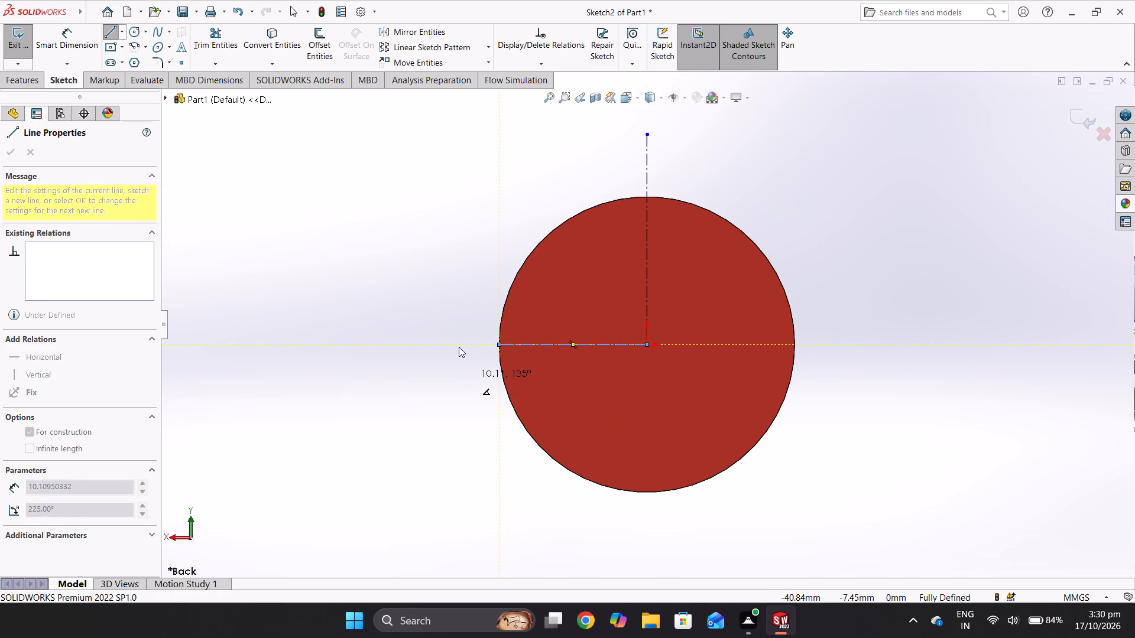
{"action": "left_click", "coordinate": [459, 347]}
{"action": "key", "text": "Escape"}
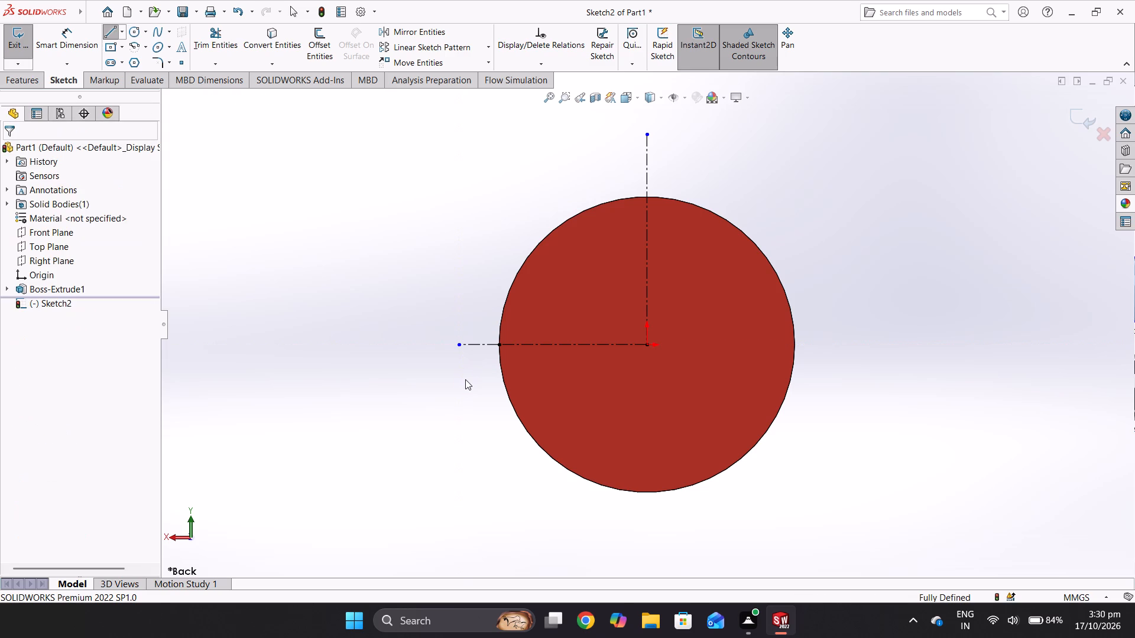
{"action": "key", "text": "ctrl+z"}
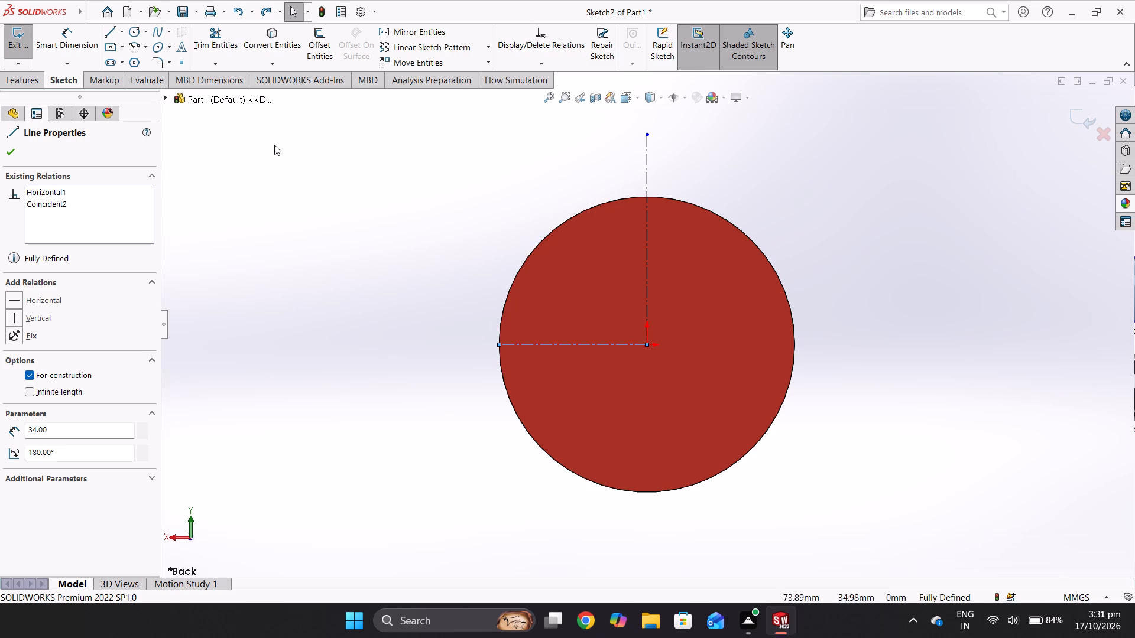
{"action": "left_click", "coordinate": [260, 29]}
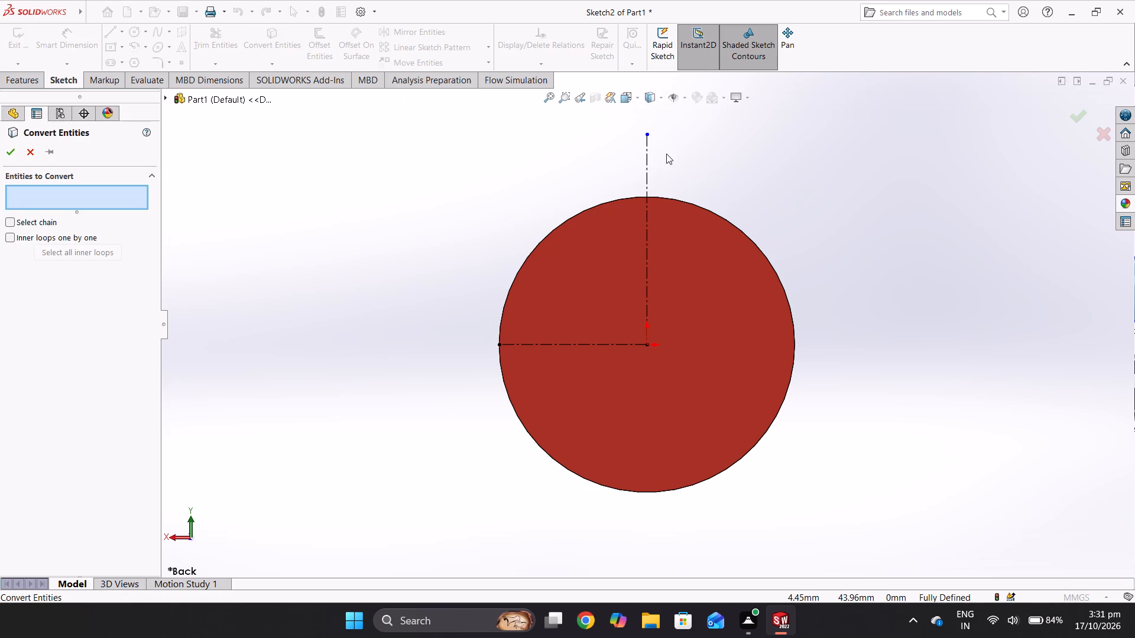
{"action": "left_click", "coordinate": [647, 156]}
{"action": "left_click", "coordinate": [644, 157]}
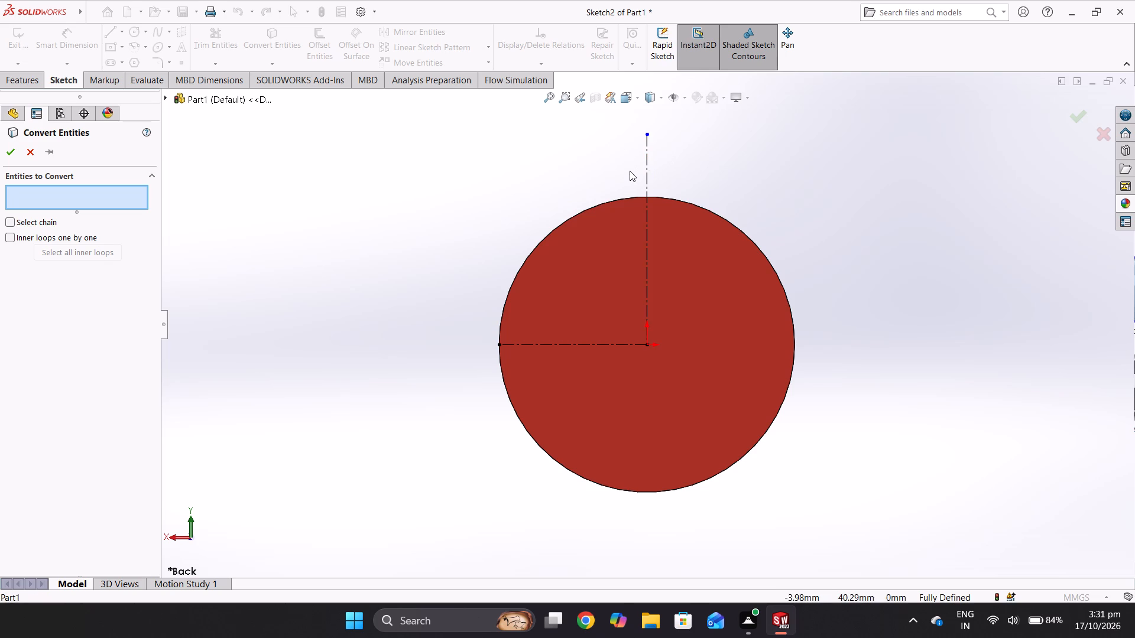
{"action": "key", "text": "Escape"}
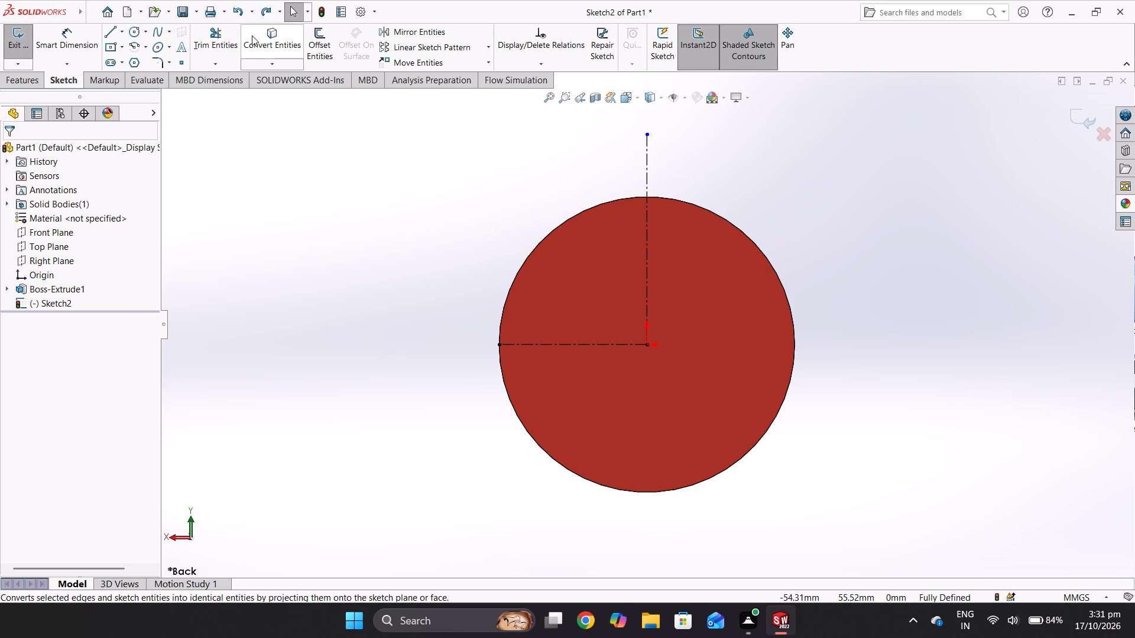
Sketch a line chain from the vertical centerline above the circle: horizontal outward, short vertical down, horizontal back, and slanted about 16 mm to the circle's edge.
{"action": "left_click", "coordinate": [122, 29]}
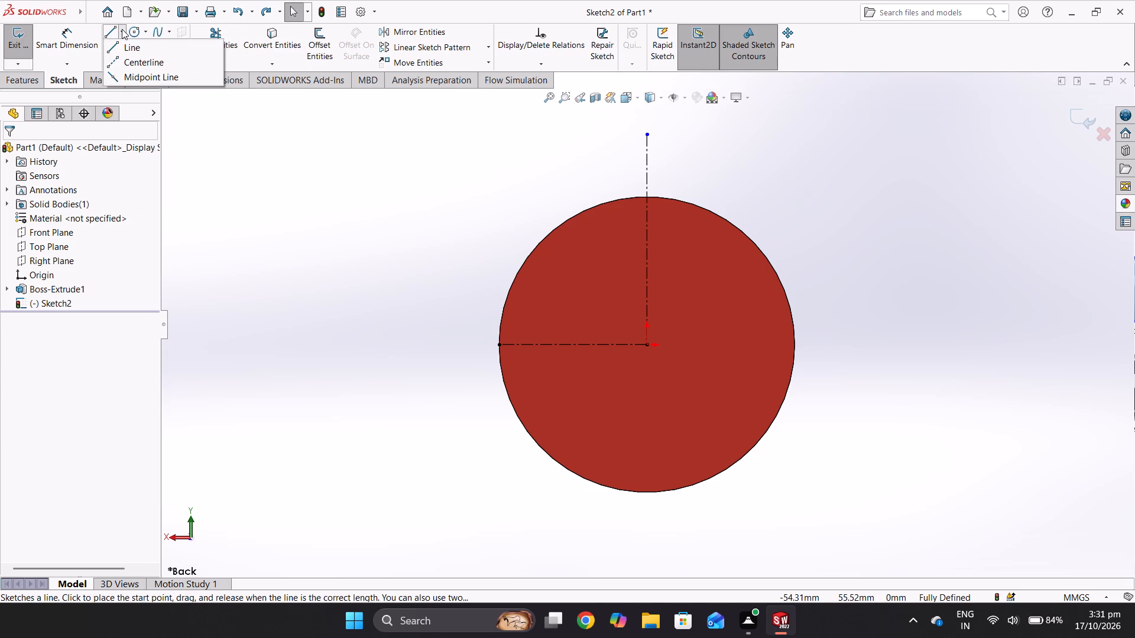
{"action": "left_click", "coordinate": [128, 43]}
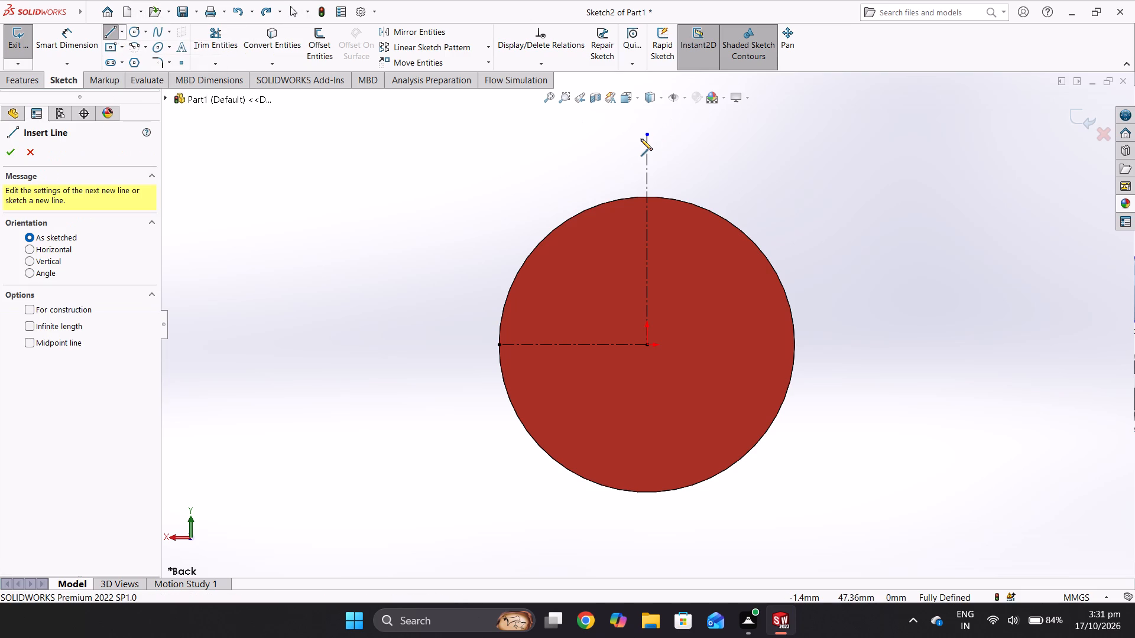
{"action": "left_click", "coordinate": [646, 163]}
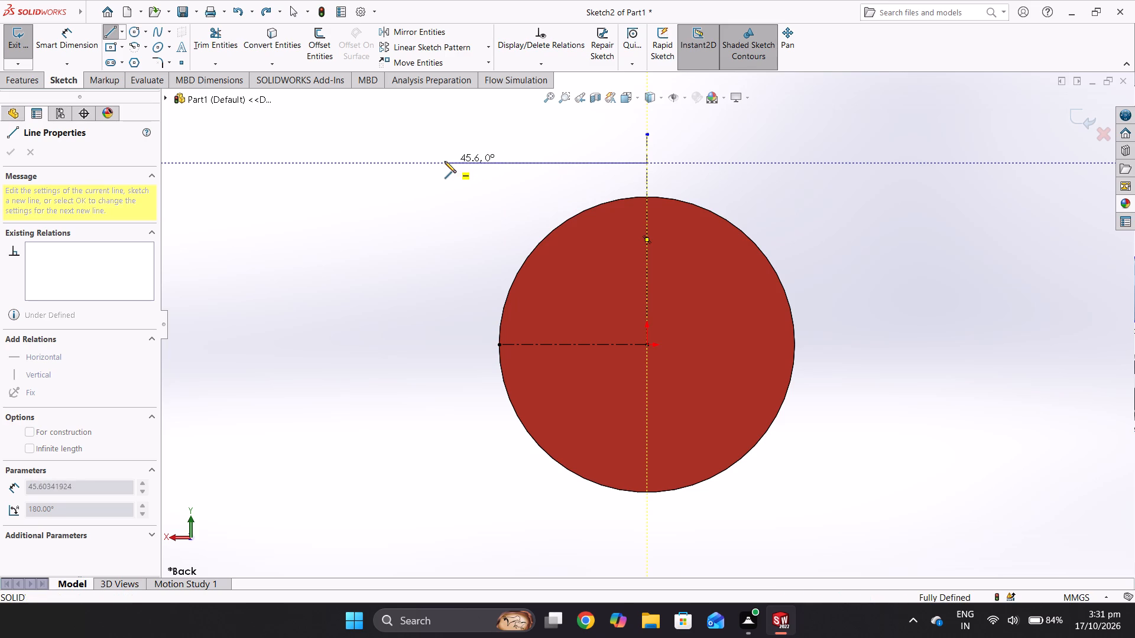
{"action": "left_click", "coordinate": [430, 164]}
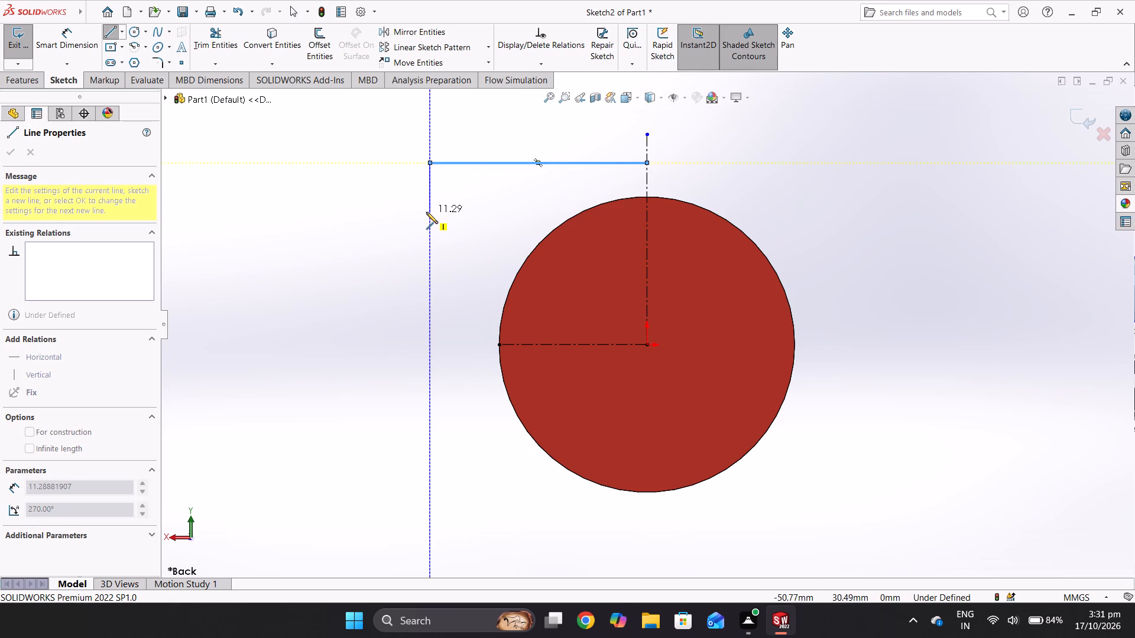
{"action": "left_click", "coordinate": [429, 191]}
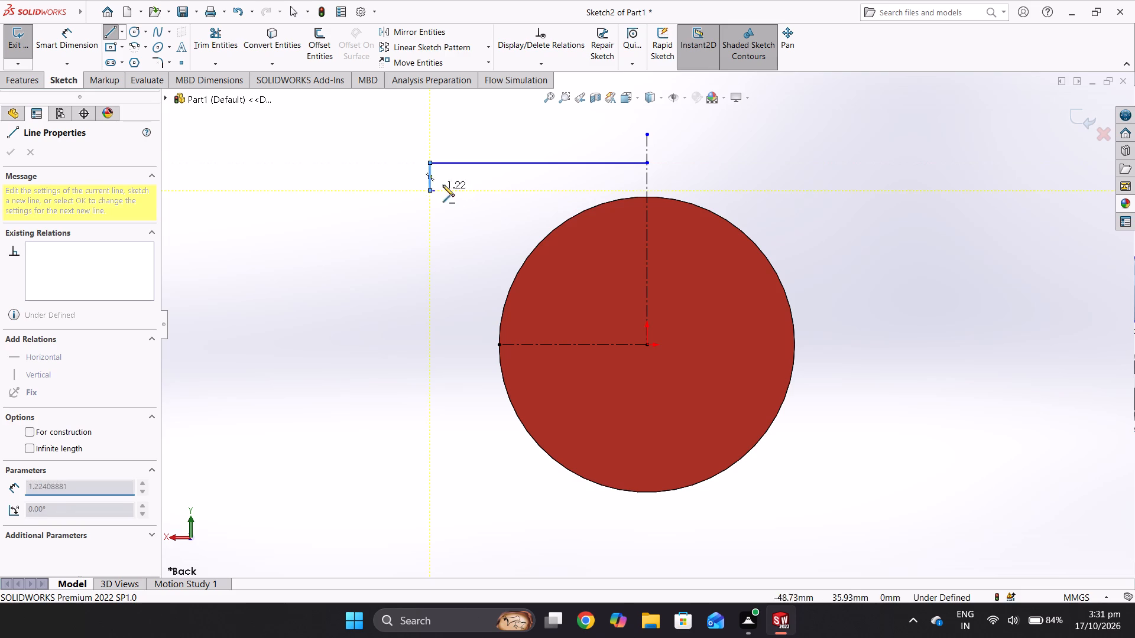
{"action": "left_click", "coordinate": [497, 192]}
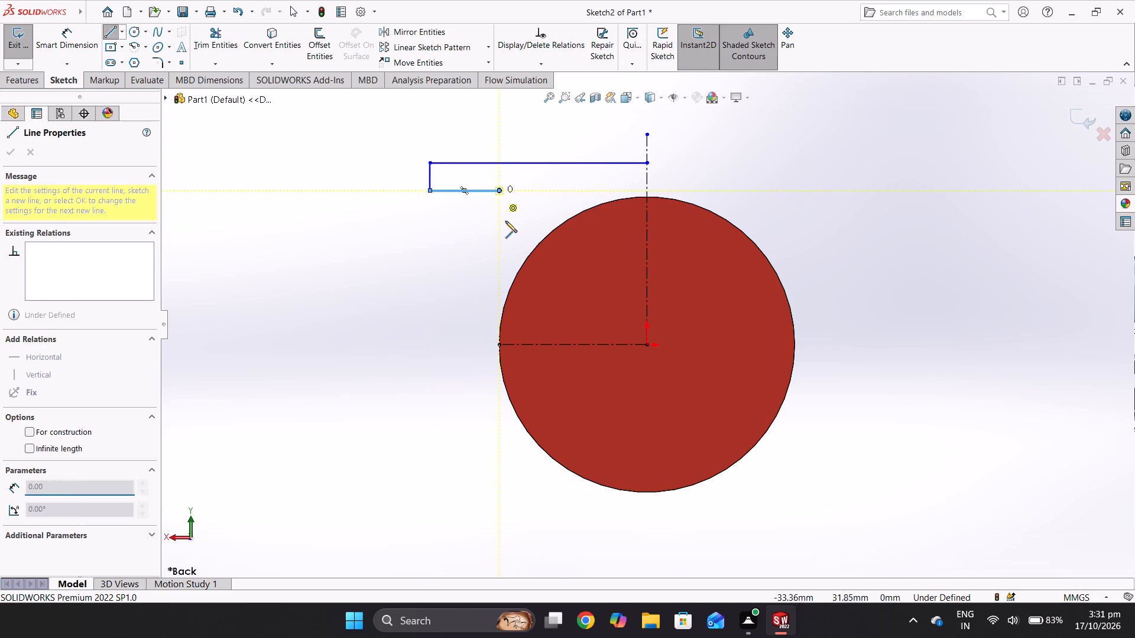
{"action": "left_click", "coordinate": [533, 250]}
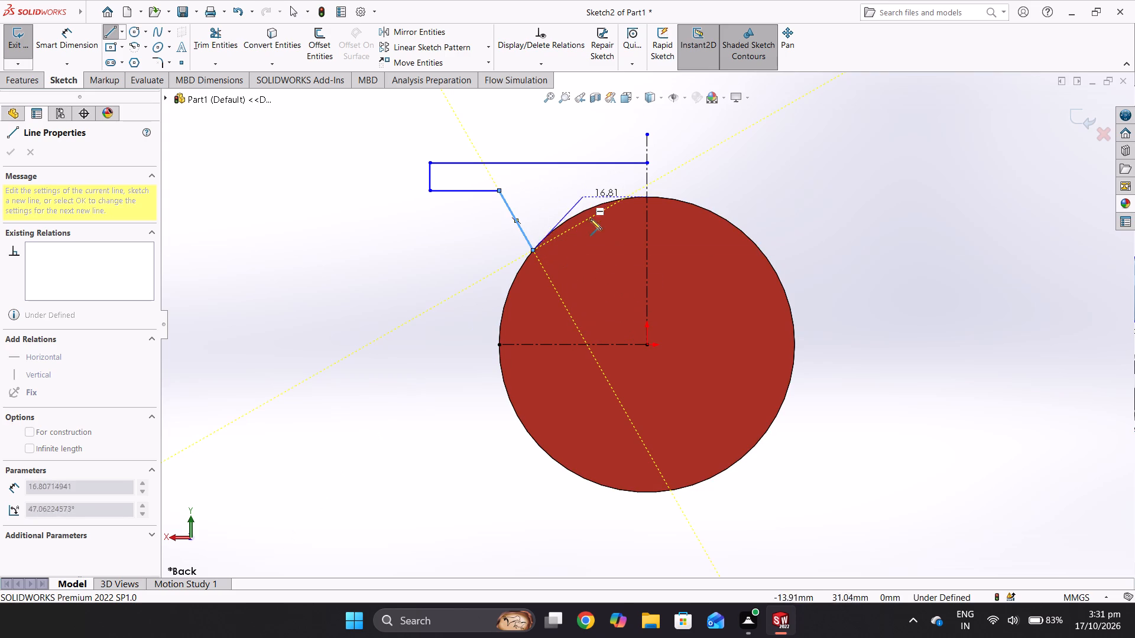
{"action": "key", "text": "Escape"}
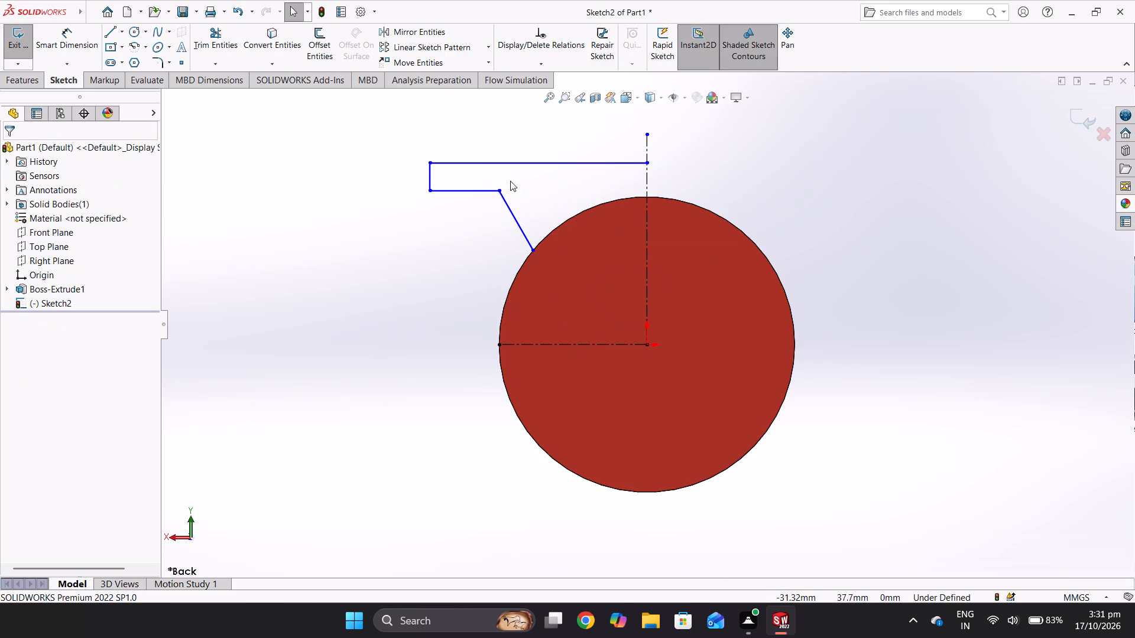
Sketch a second slanted line about 13 mm long from the upper horizontal line down to the circle's edge.
{"action": "left_click", "coordinate": [107, 34]}
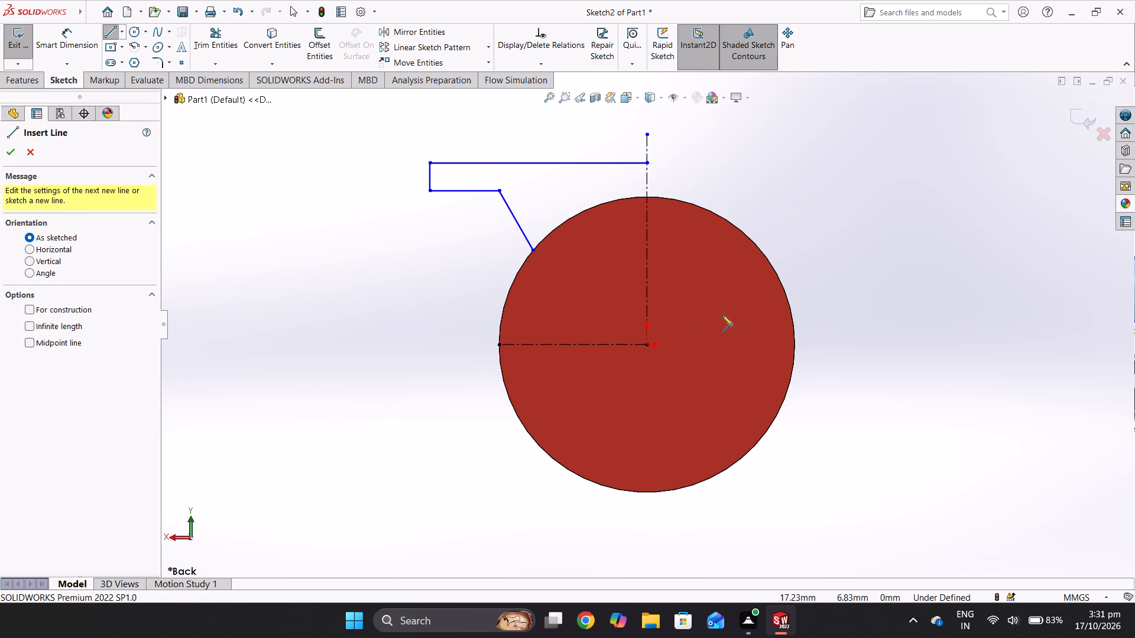
{"action": "left_click", "coordinate": [552, 163]}
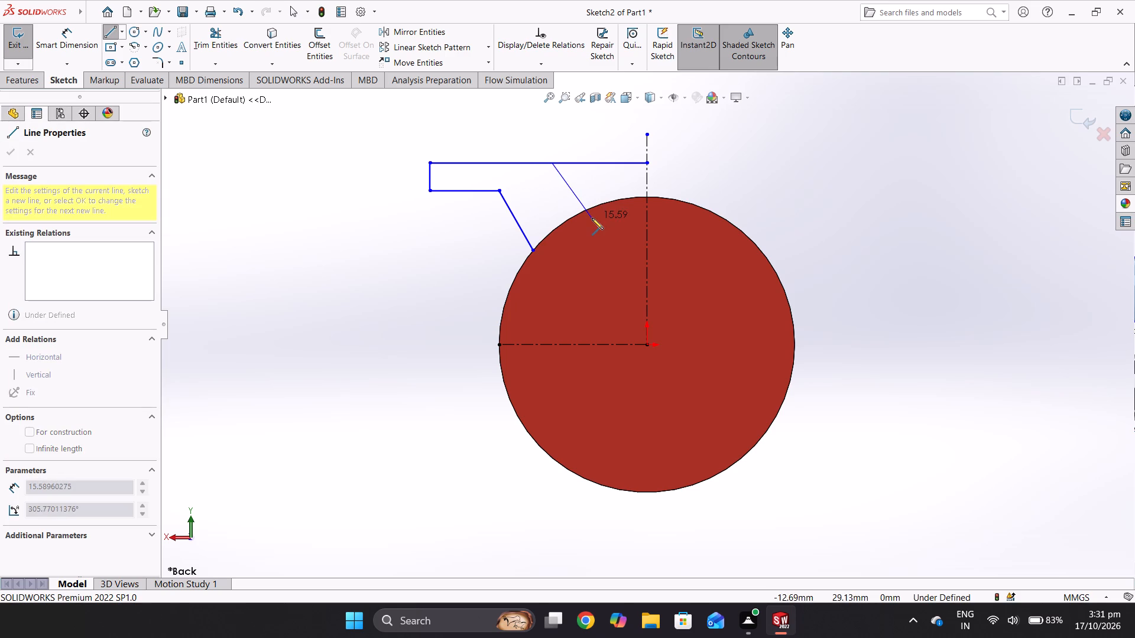
{"action": "left_click", "coordinate": [588, 210]}
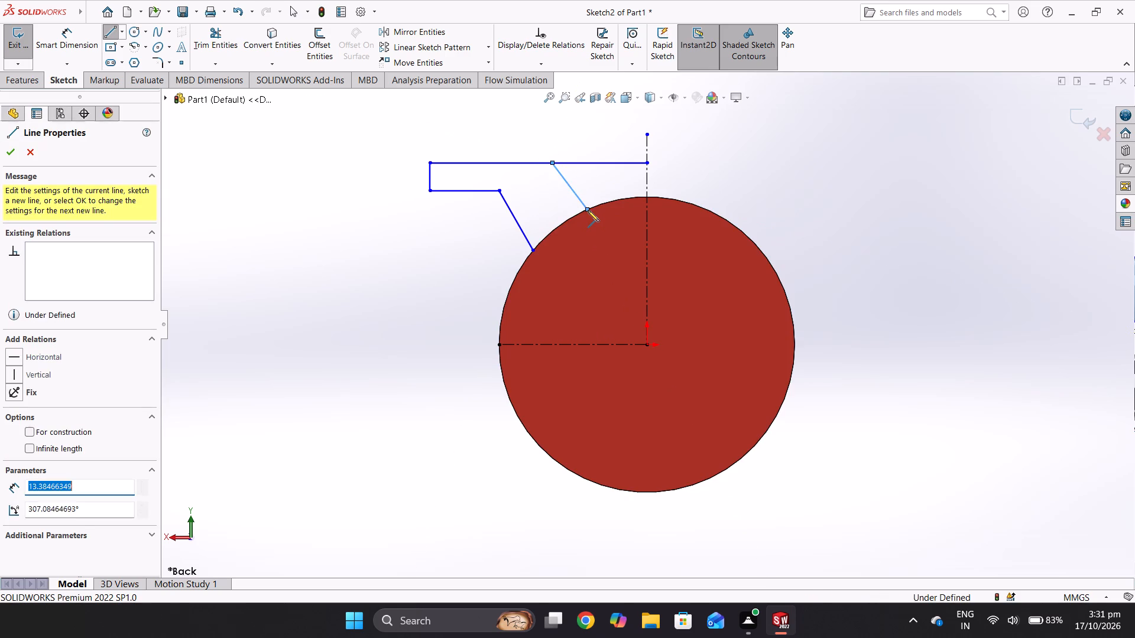
{"action": "key", "text": "Escape"}
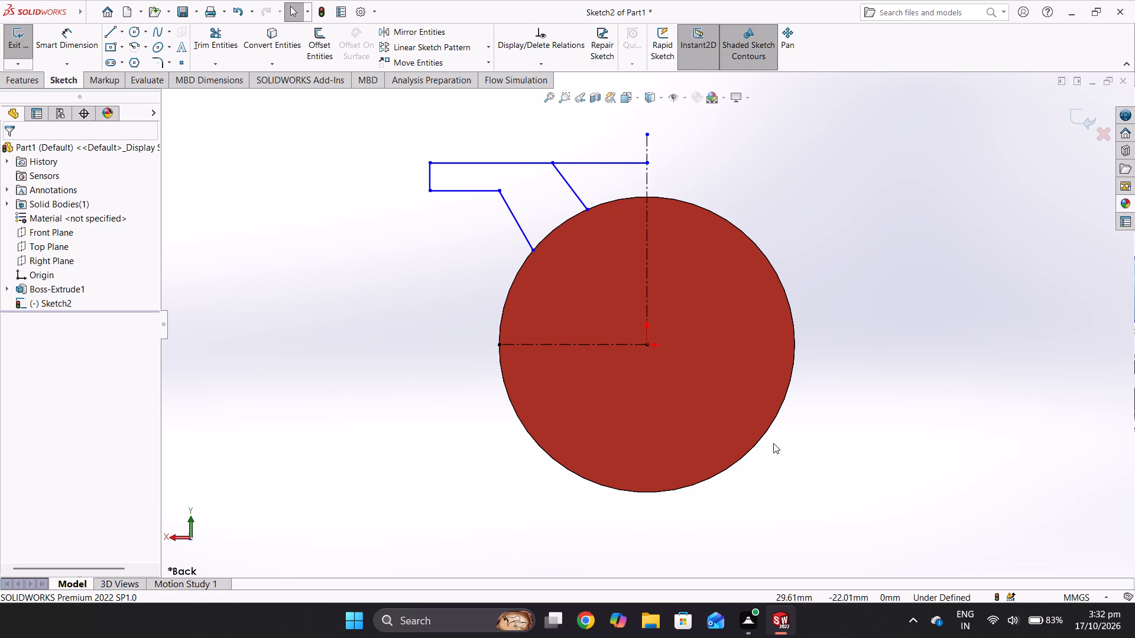
Make the two slanted lines between the flange outline and the circle parallel to each other.
{"action": "left_click", "coordinate": [530, 240], "text": "ctrl"}
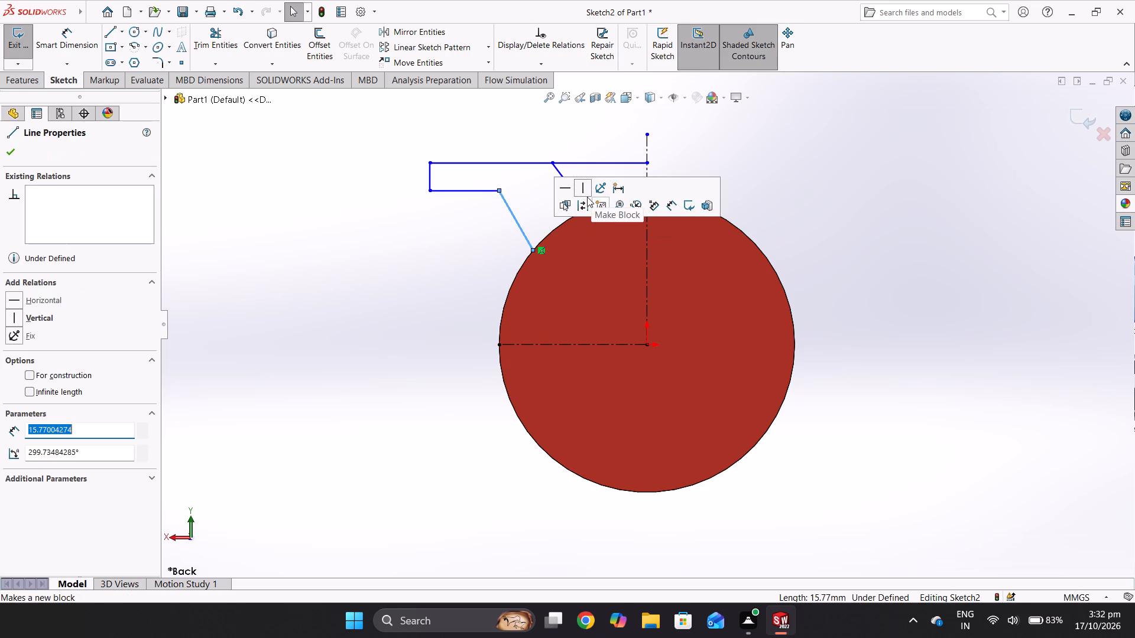
{"action": "left_click", "coordinate": [558, 174], "text": "ctrl"}
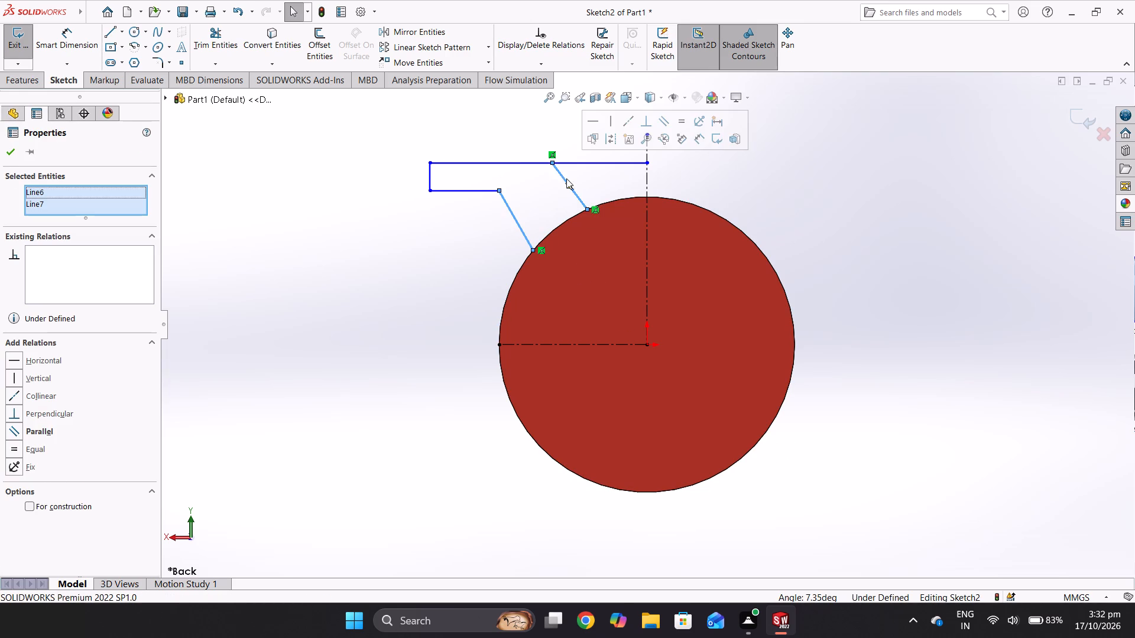
{"action": "left_click", "coordinate": [663, 123]}
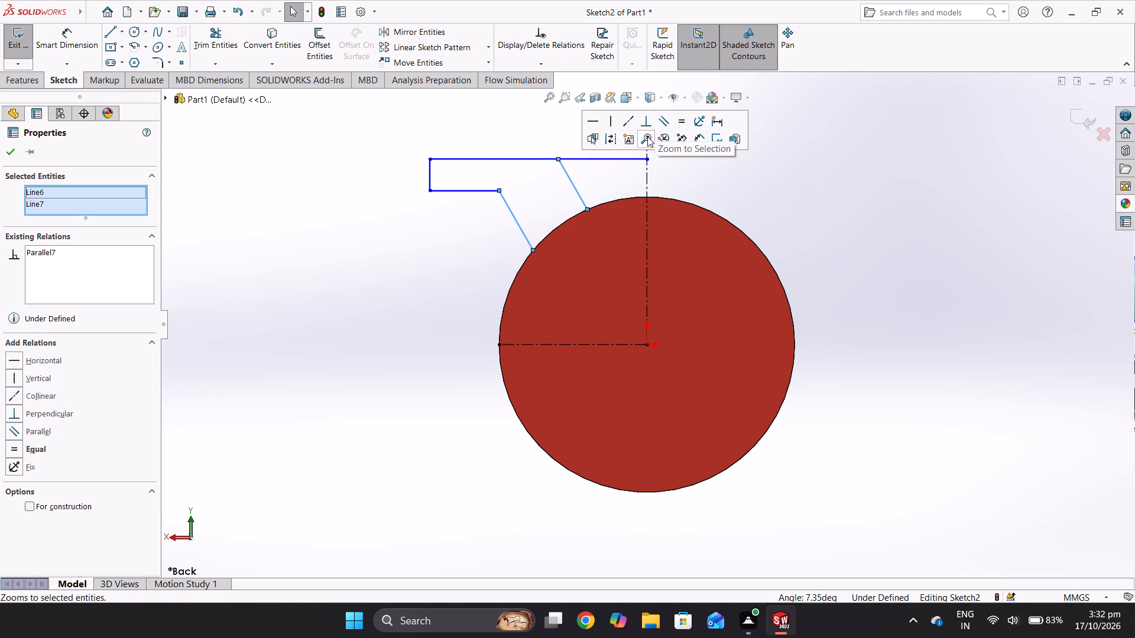
{"action": "left_click", "coordinate": [38, 431]}
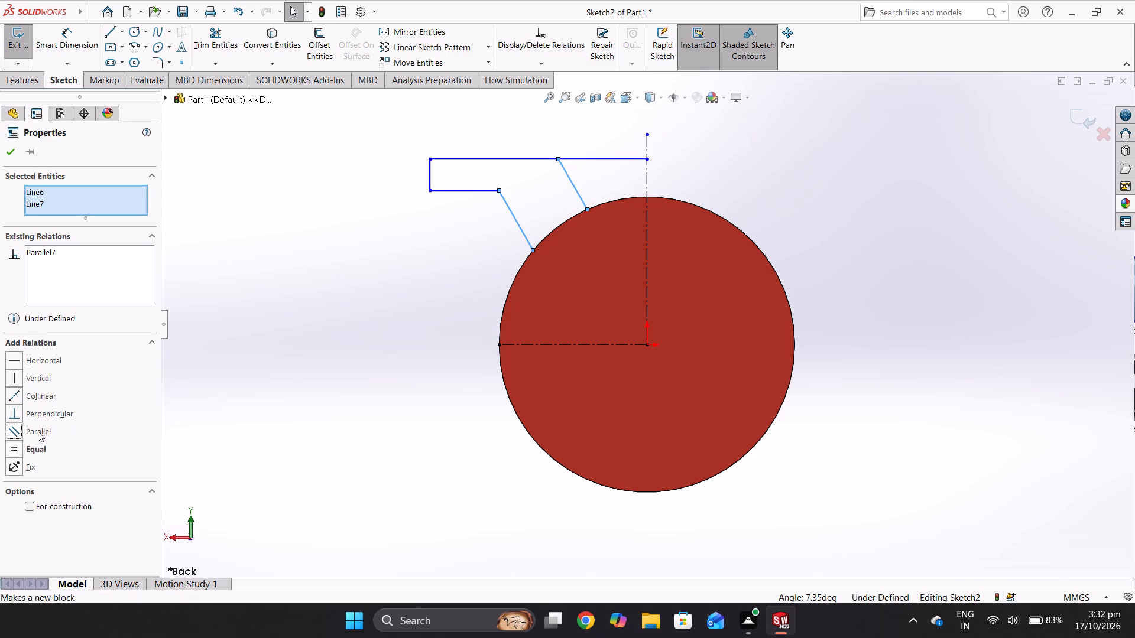
{"action": "left_click", "coordinate": [519, 224], "text": "ctrl"}
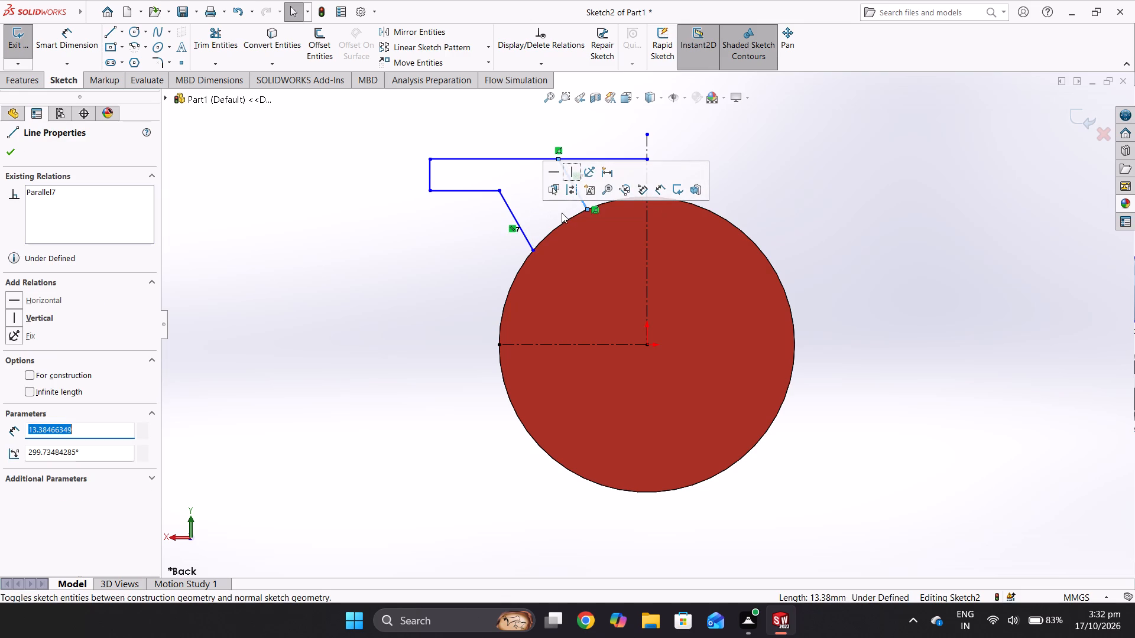
{"action": "key", "text": "Escape"}
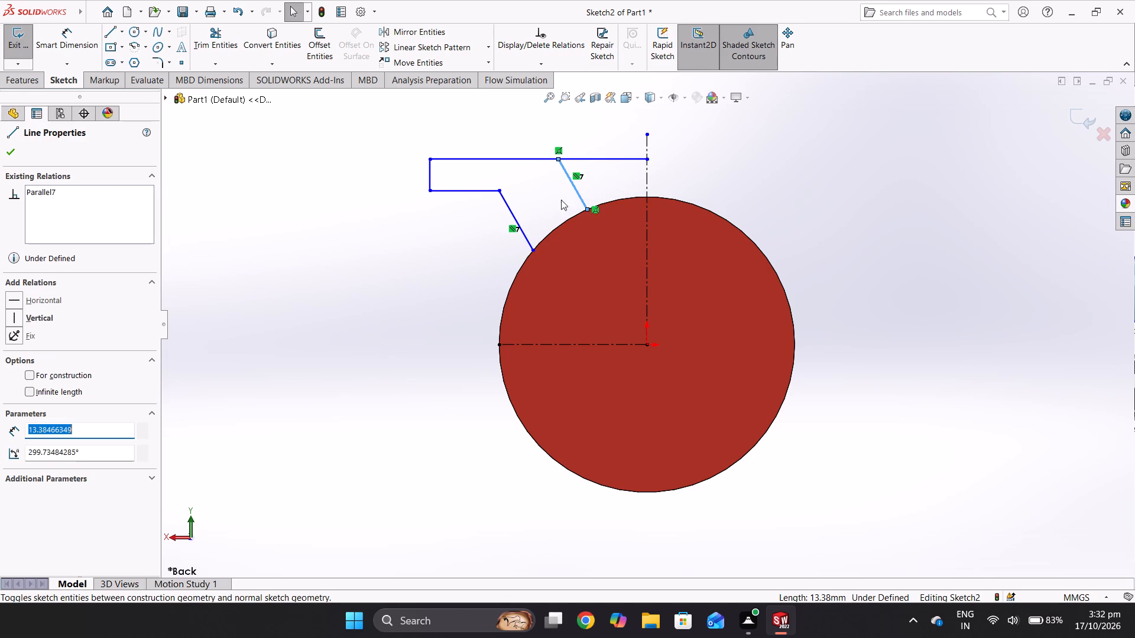
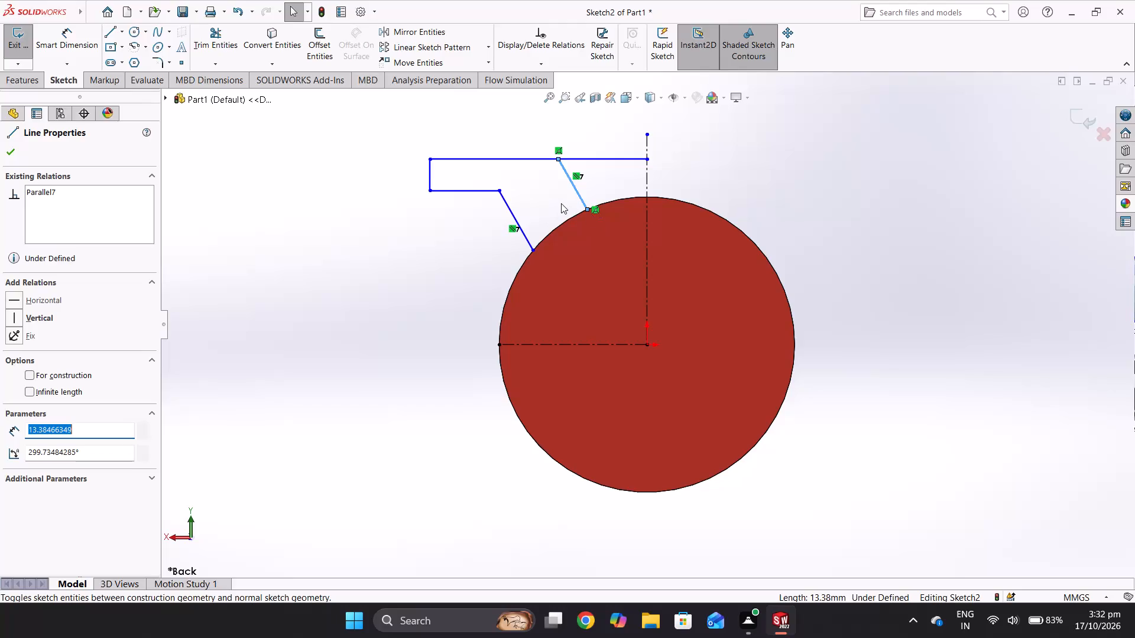
Dimension the short vertical end line of the flange outline to 10 mm.
{"action": "scroll", "coordinate": [561, 202], "scroll_direction": "up", "scroll_amount": 1}
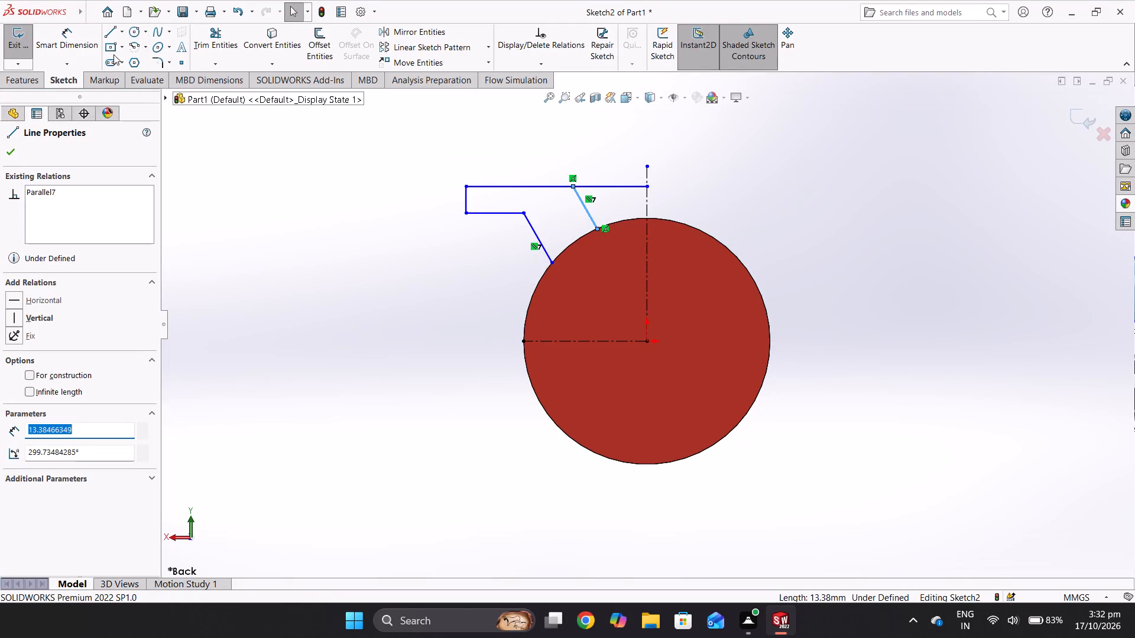
{"action": "left_click", "coordinate": [64, 51]}
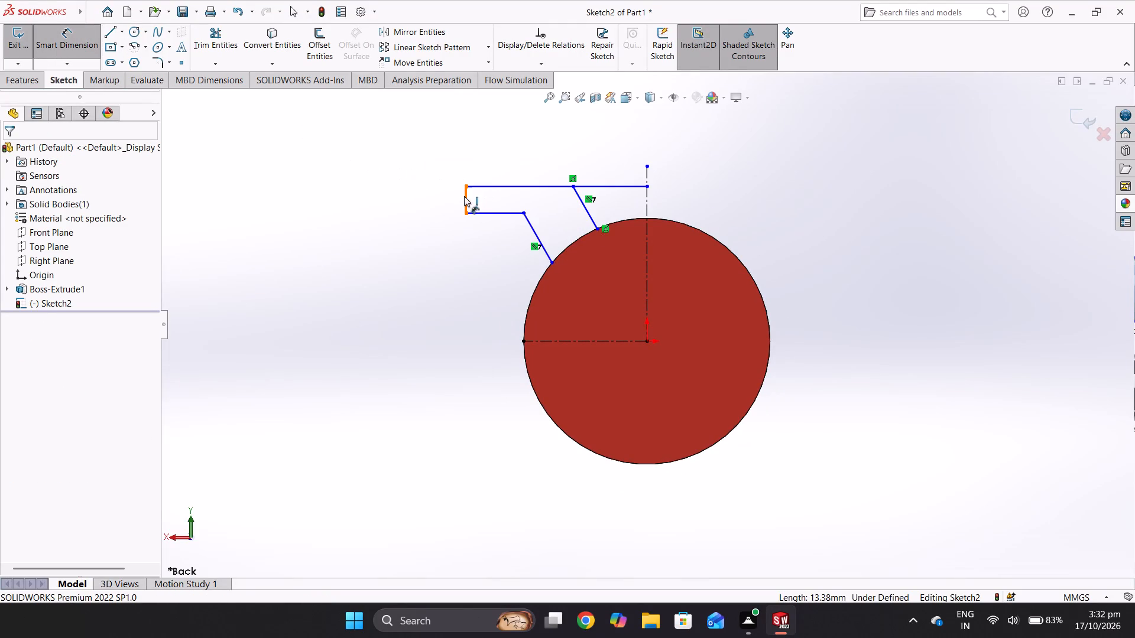
{"action": "left_click", "coordinate": [465, 197]}
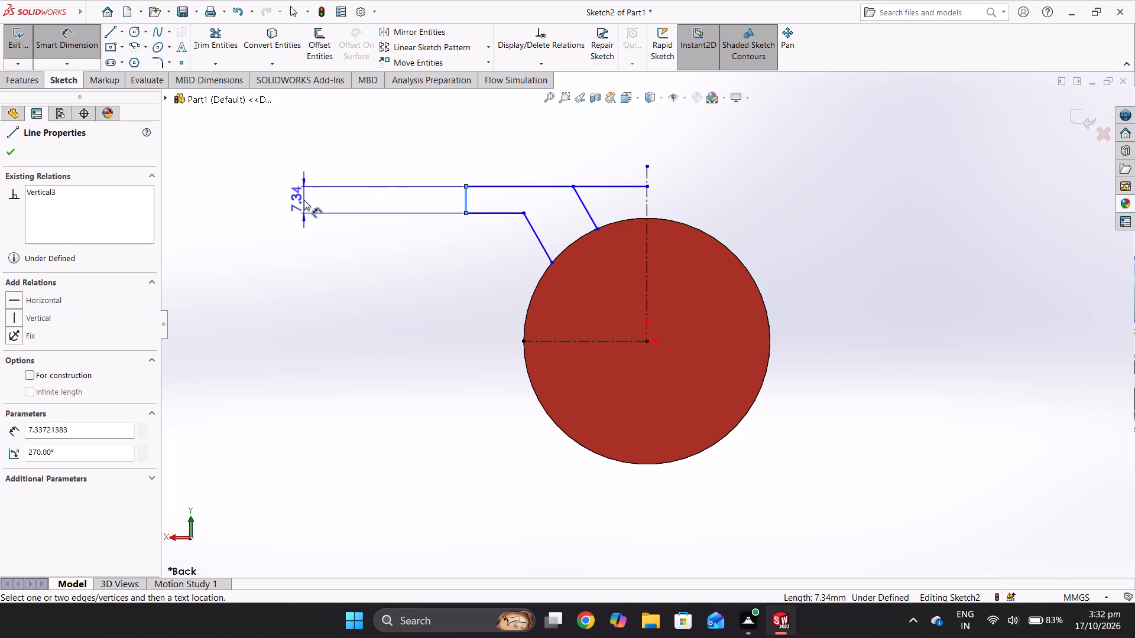
{"action": "left_click", "coordinate": [304, 200]}
{"action": "type", "text": "10"}
{"action": "key", "text": "Return"}
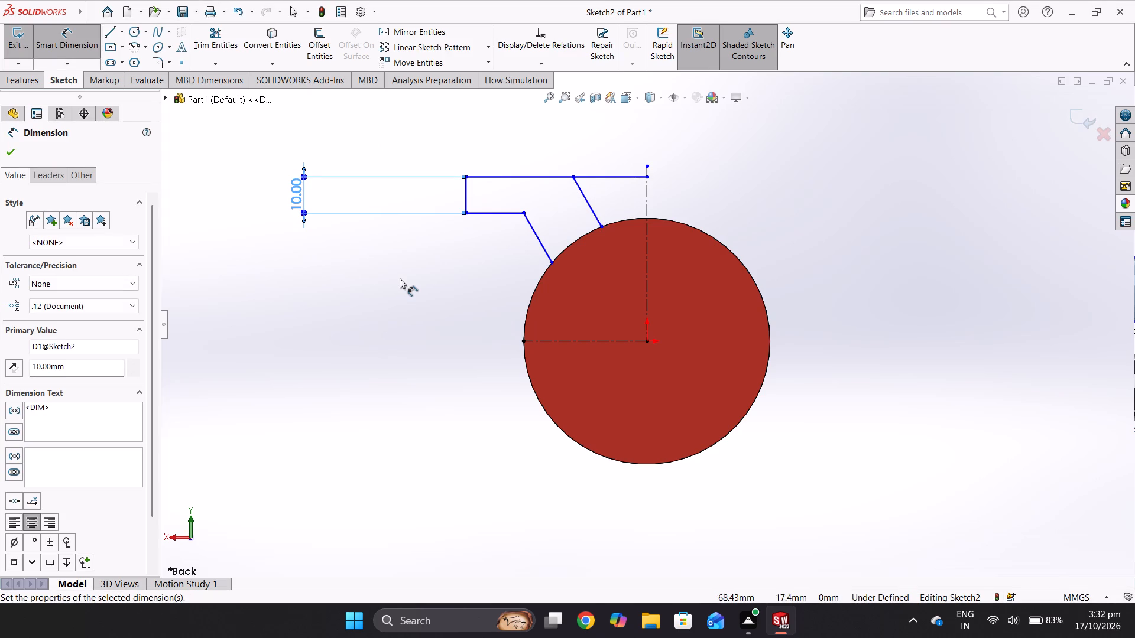
Dimension the distance between the two parallel slanted lines to 12 mm.
{"action": "left_click", "coordinate": [541, 242]}
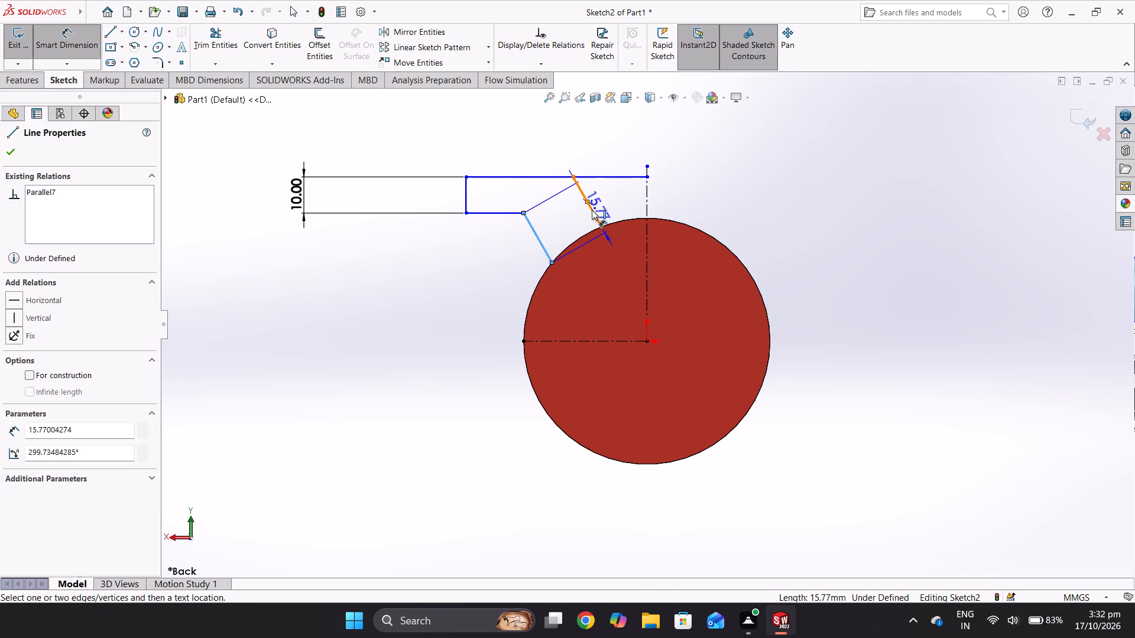
{"action": "left_click", "coordinate": [592, 210]}
{"action": "left_click", "coordinate": [565, 219]}
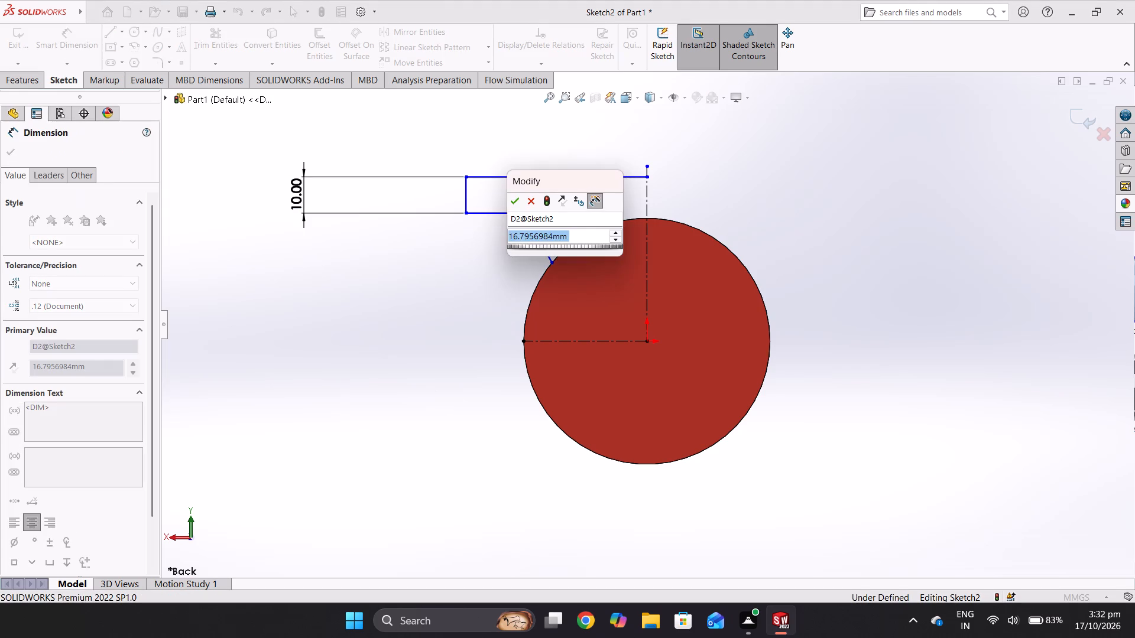
{"action": "type", "text": "12"}
{"action": "key", "text": "Return"}
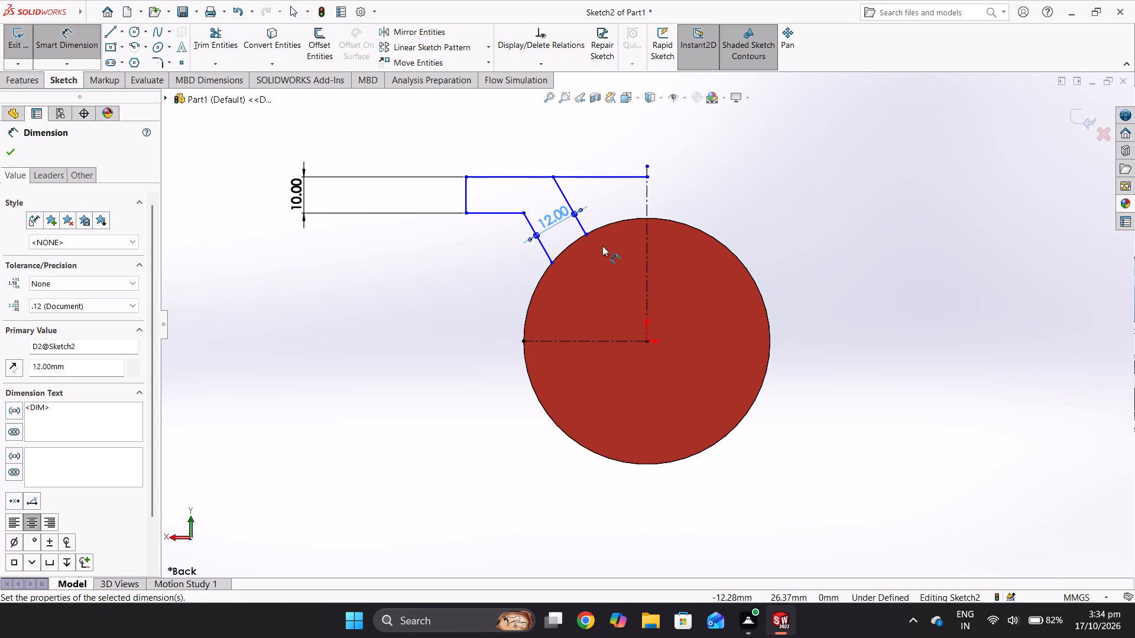
{"action": "right_click", "coordinate": [602, 246]}
{"action": "left_click", "coordinate": [497, 301]}
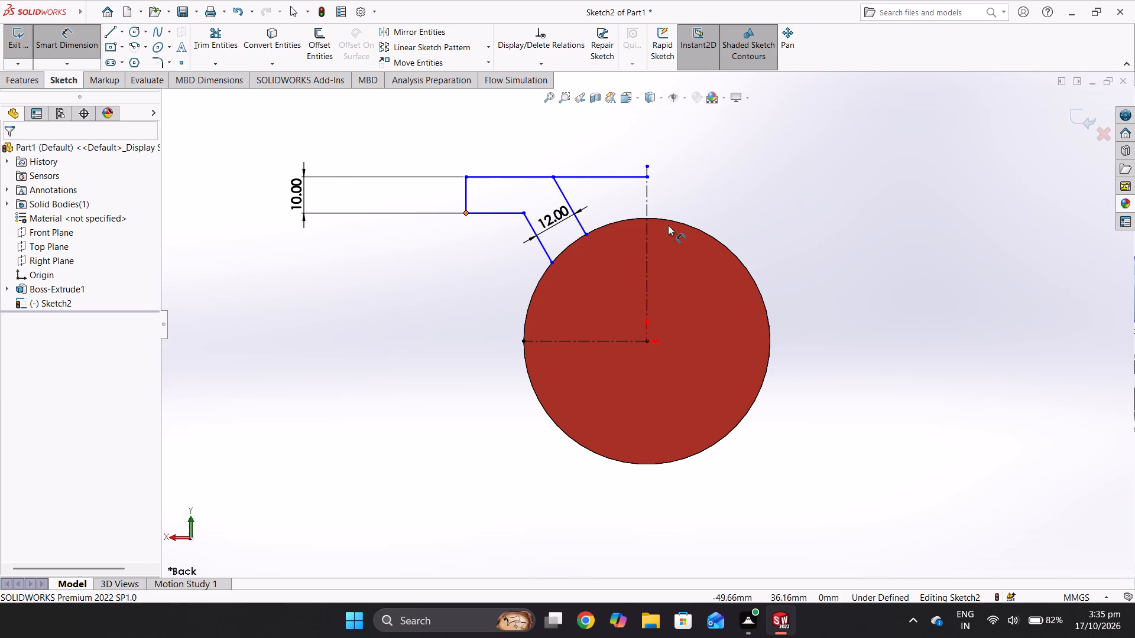
Add a 70 mm symmetric dimension about the vertical centerline from the upper endpoint of the inner slanted line.
{"action": "left_click", "coordinate": [553, 176]}
{"action": "left_click", "coordinate": [647, 184]}
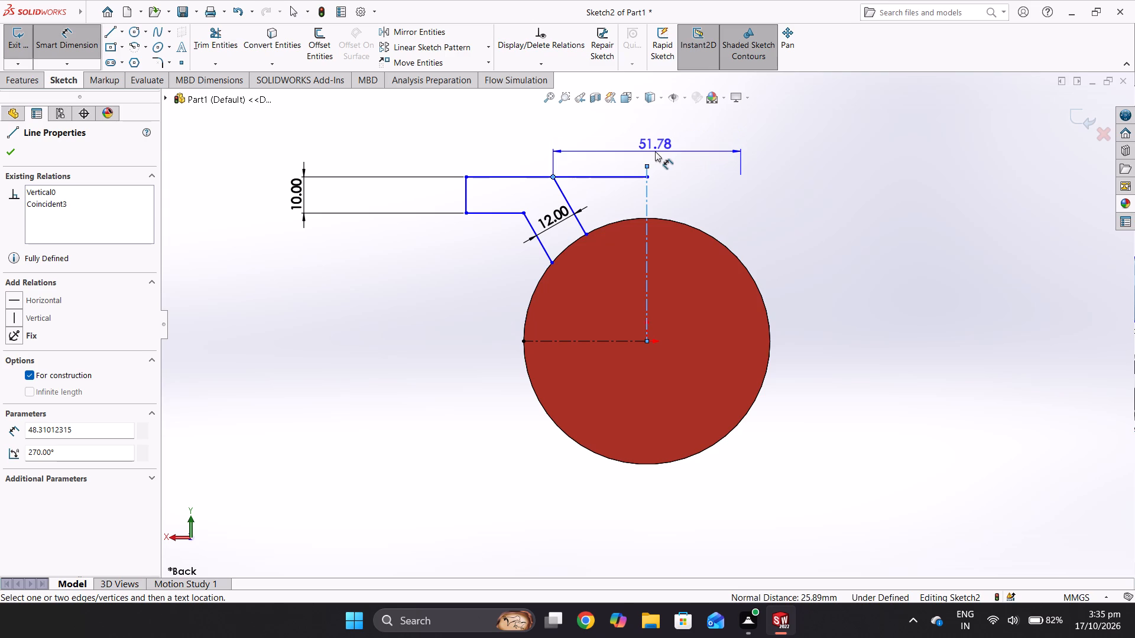
{"action": "left_click", "coordinate": [656, 133]}
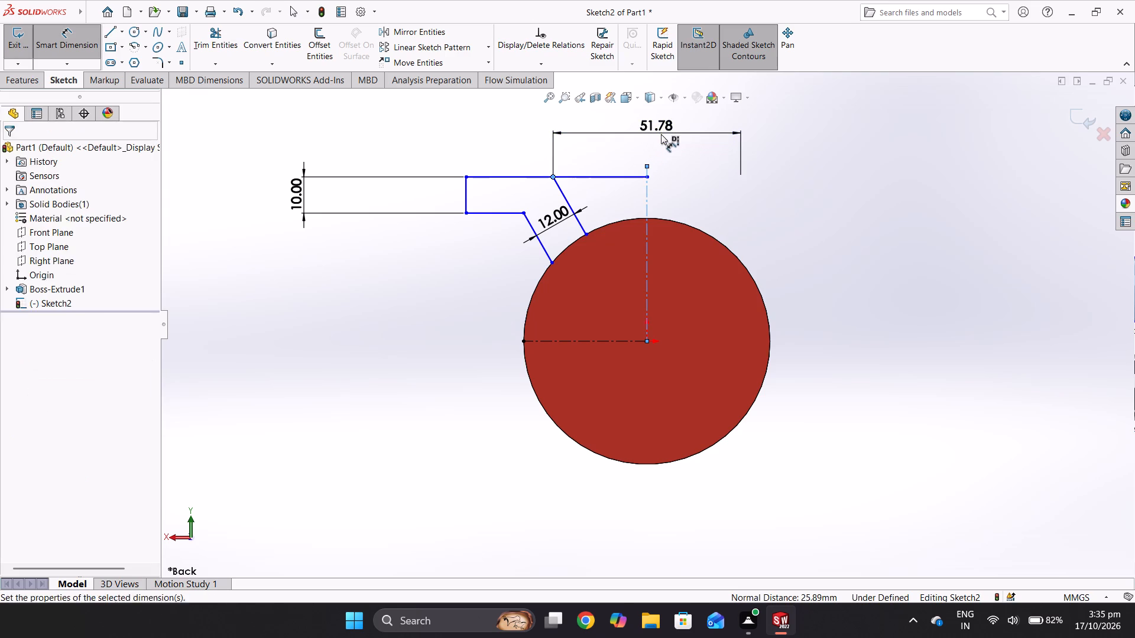
{"action": "type", "text": "70"}
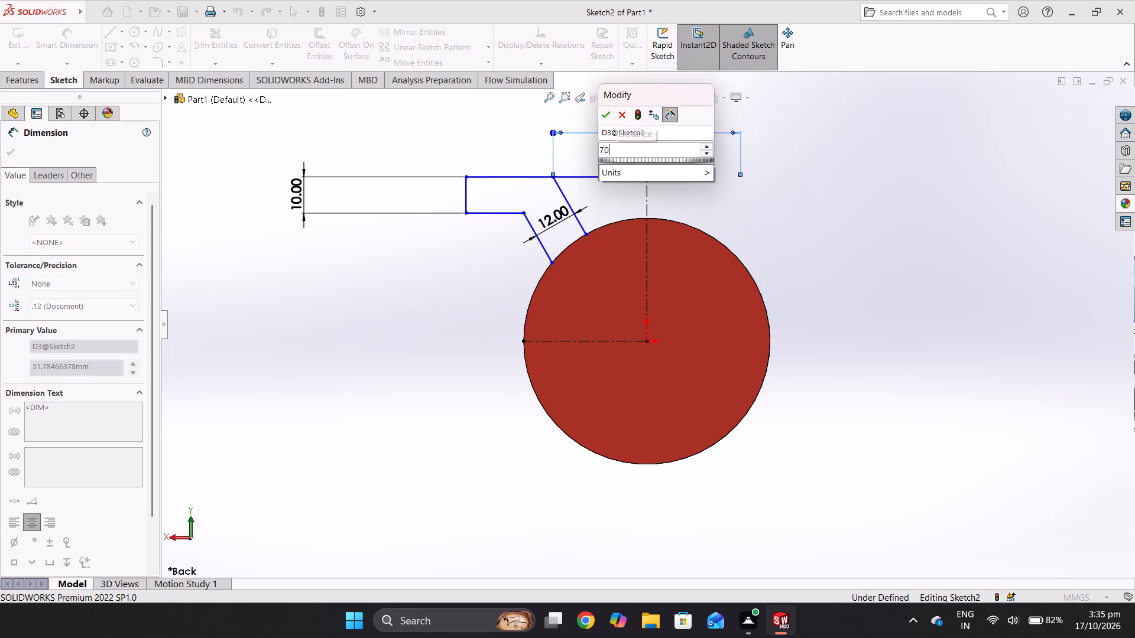
{"action": "key", "text": "Return"}
Add a 130 mm symmetric overall width dimension about the vertical centerline from the flange's upper outer corner.
{"action": "scroll", "coordinate": [670, 158], "scroll_direction": "down", "scroll_amount": 1}
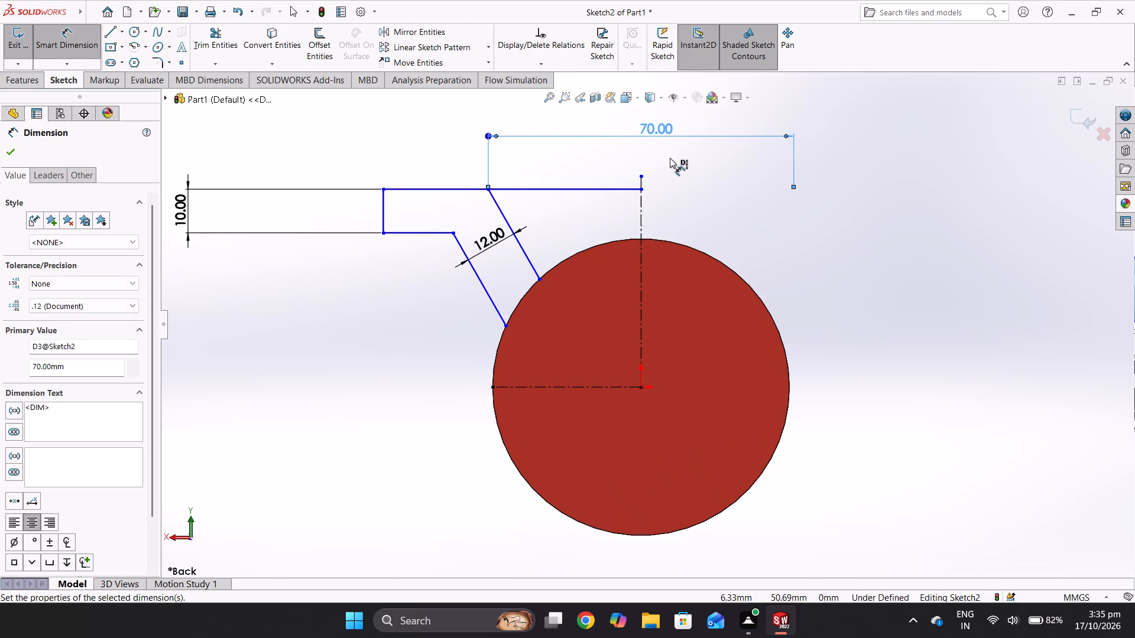
{"action": "scroll", "coordinate": [670, 158], "scroll_direction": "up", "scroll_amount": 2}
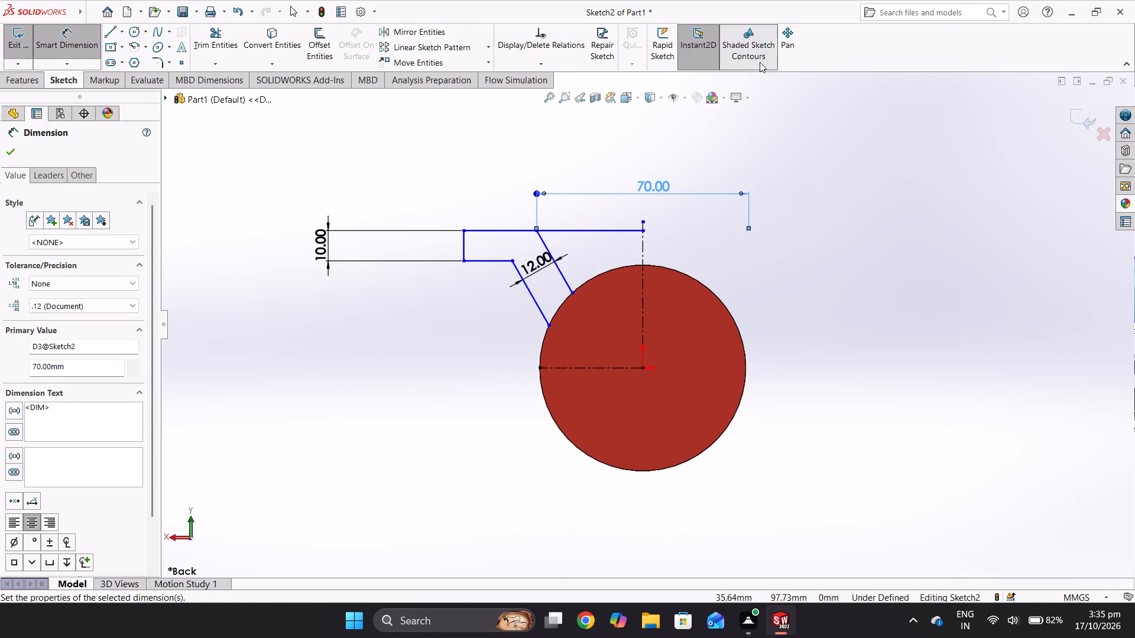
{"action": "scroll", "coordinate": [729, 126], "scroll_direction": "up", "scroll_amount": 1}
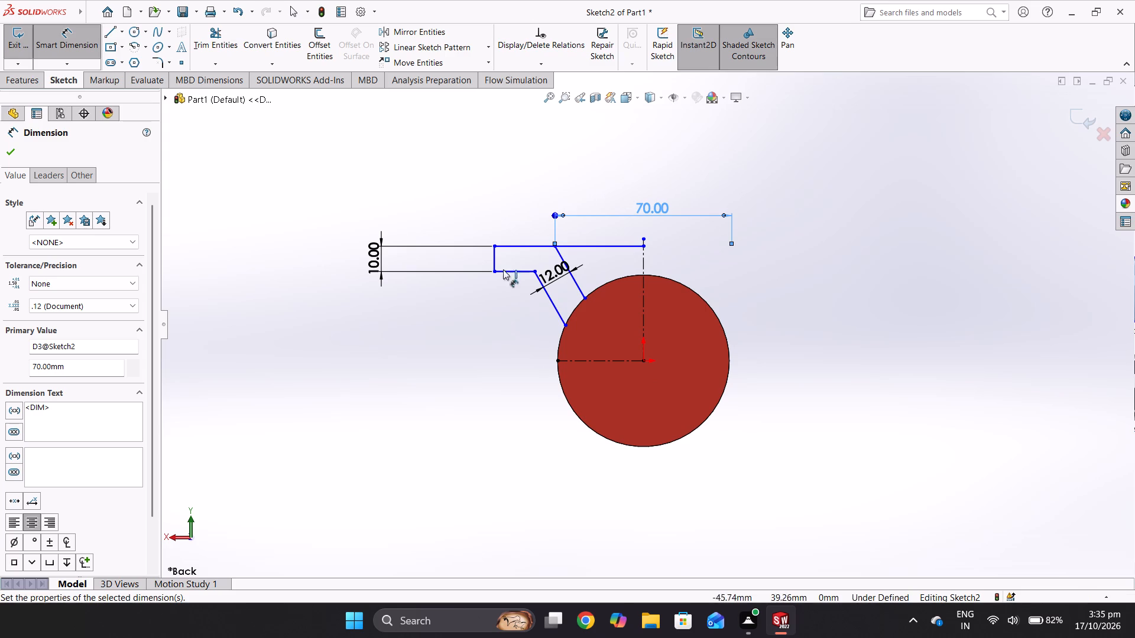
{"action": "left_click", "coordinate": [497, 248]}
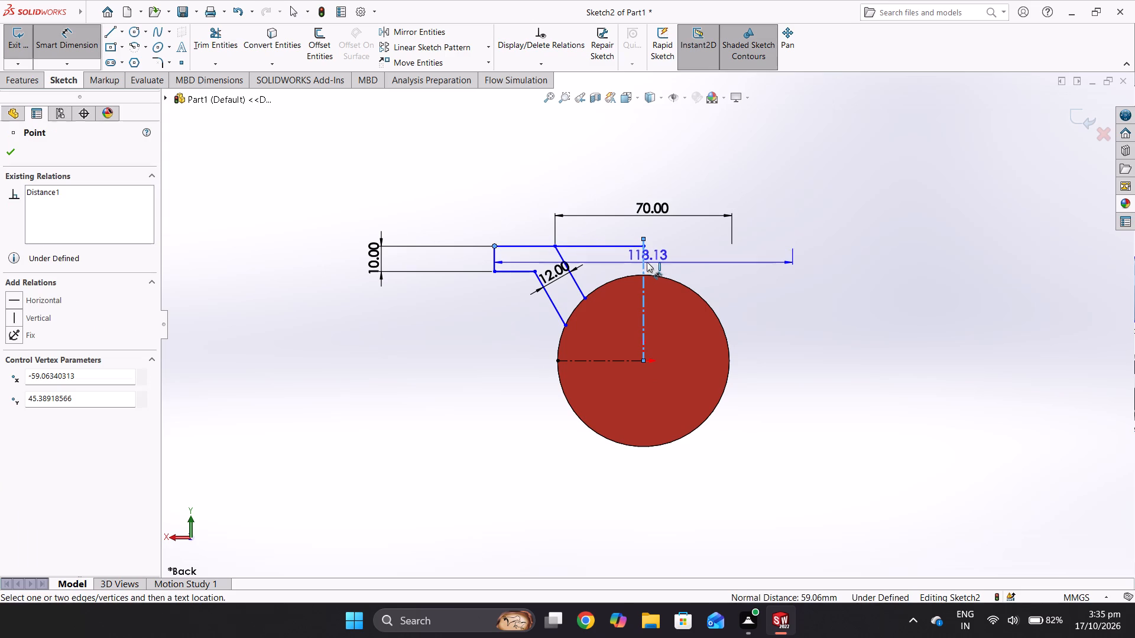
{"action": "left_click", "coordinate": [643, 261]}
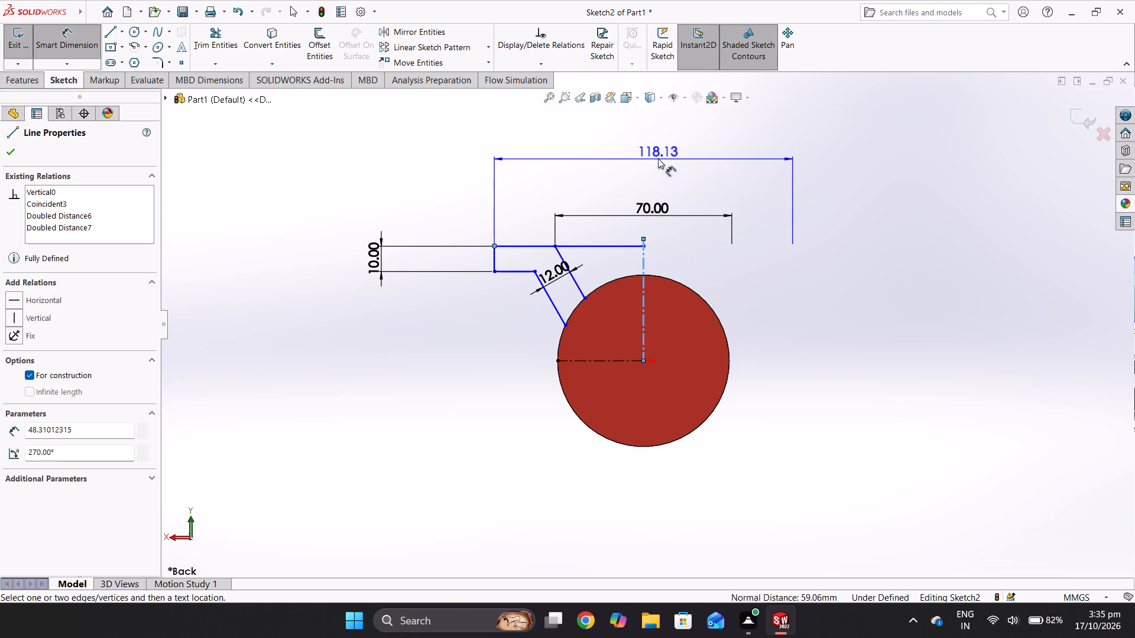
{"action": "left_click", "coordinate": [660, 166]}
{"action": "type", "text": "130"}
{"action": "key", "text": "Return"}
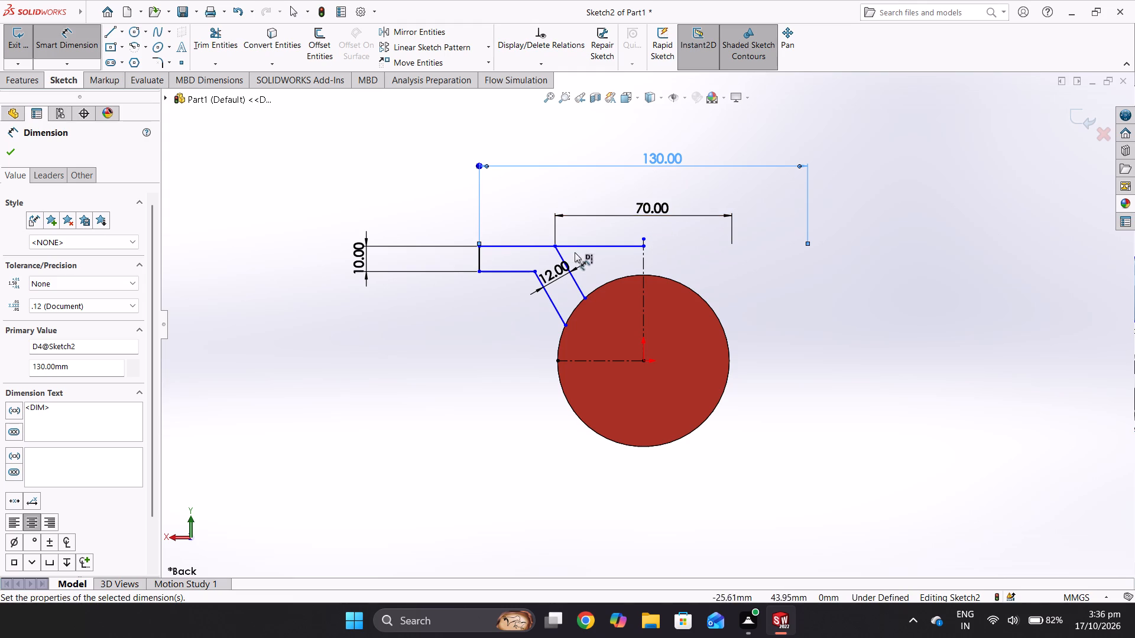
Dimension the height from the horizontal centerline to the flange's top line to 43.50 mm.
{"action": "left_click", "coordinate": [521, 245]}
{"action": "left_click", "coordinate": [591, 361]}
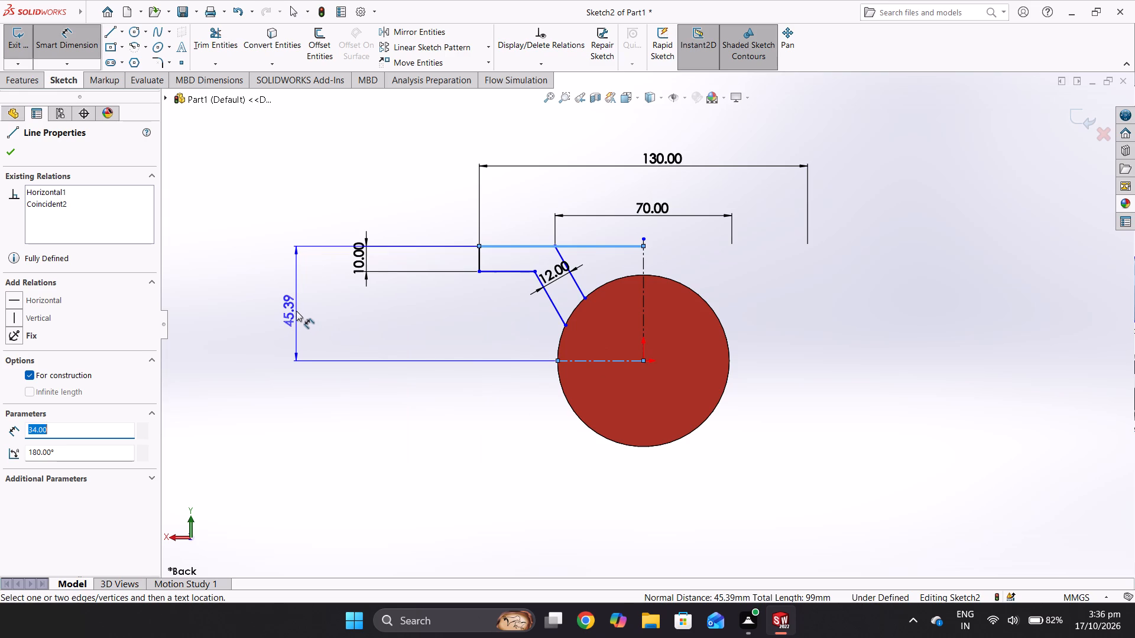
{"action": "left_click", "coordinate": [296, 311]}
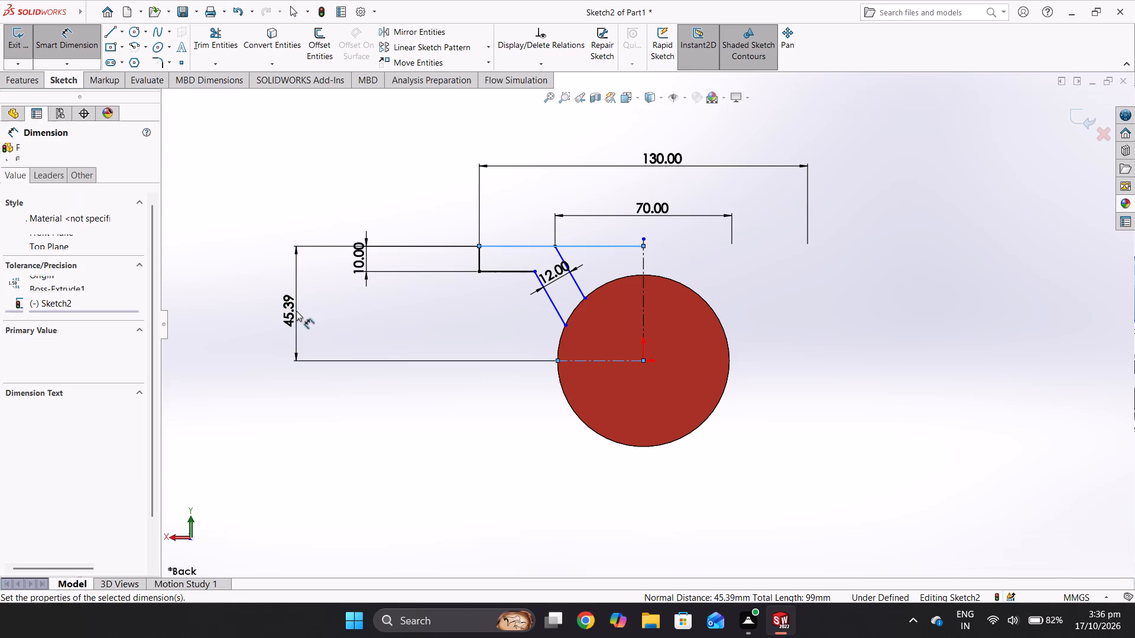
{"action": "type", "text": "43.50"}
{"action": "key", "text": "Return"}
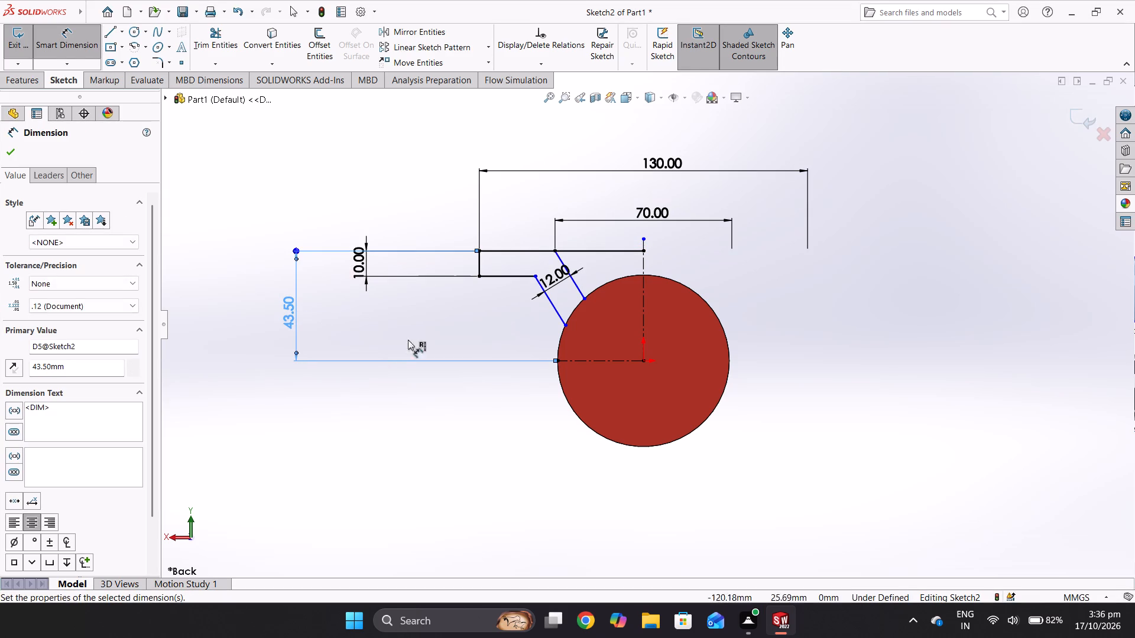
Set the angle between the inner slanted line and the flange's top line to 45 degrees.
{"action": "left_click", "coordinate": [575, 287]}
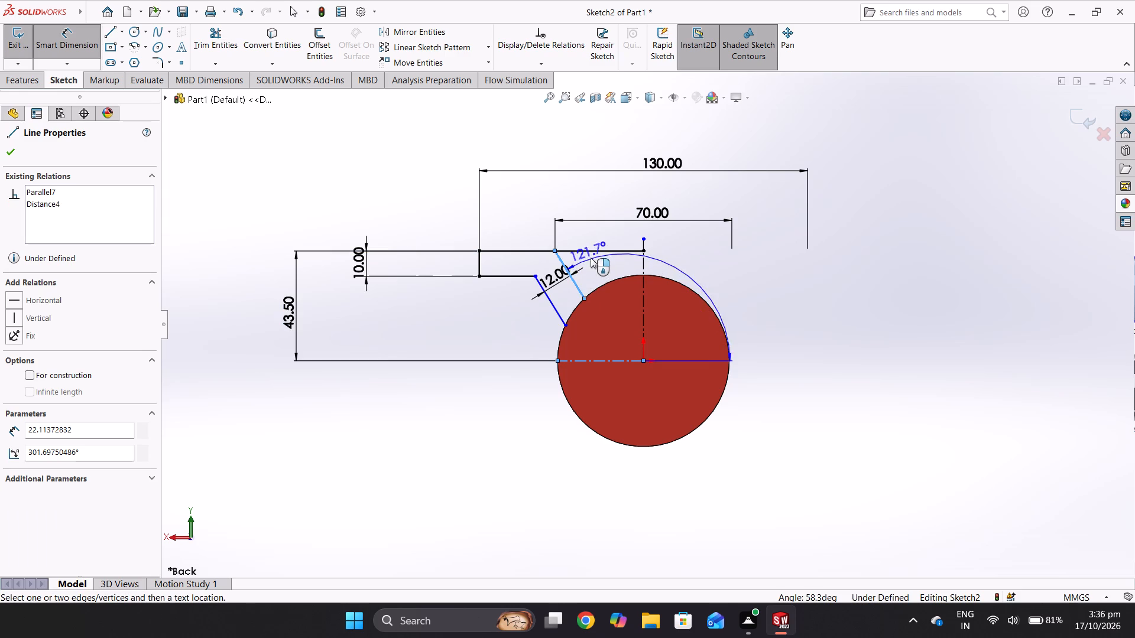
{"action": "left_click", "coordinate": [590, 252]}
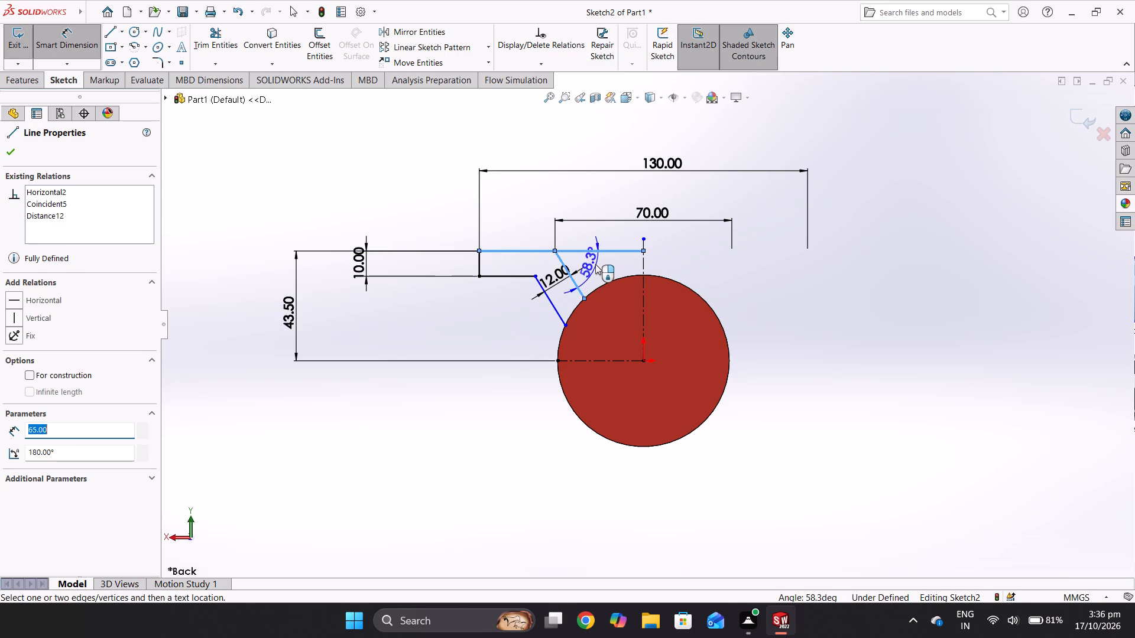
{"action": "left_click", "coordinate": [595, 266]}
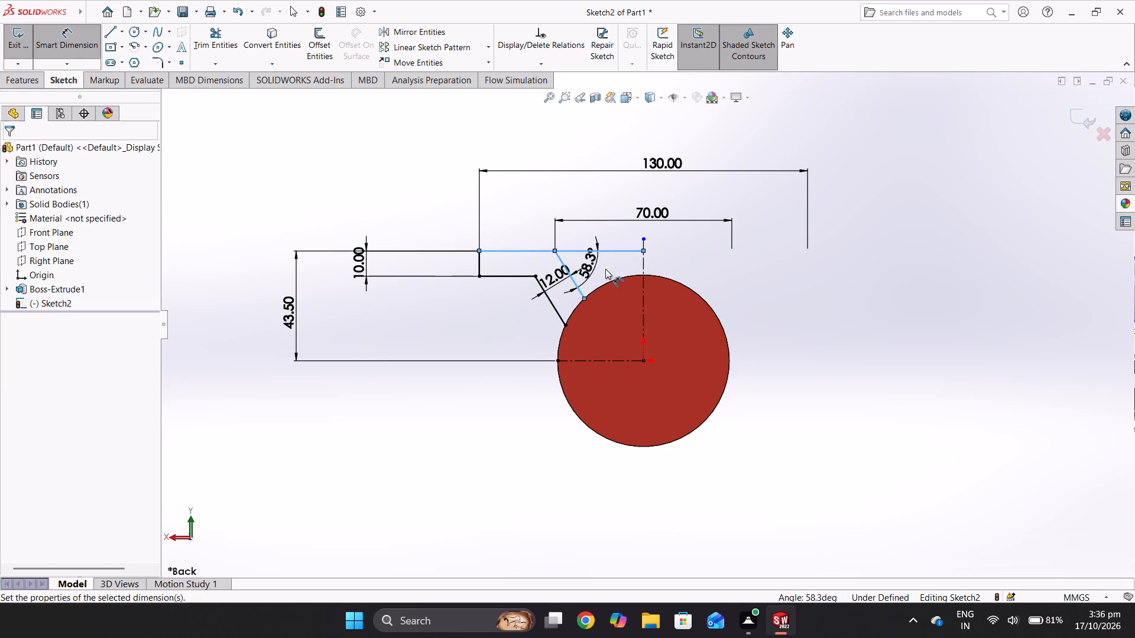
{"action": "type", "text": "45"}
{"action": "key", "text": "Return"}
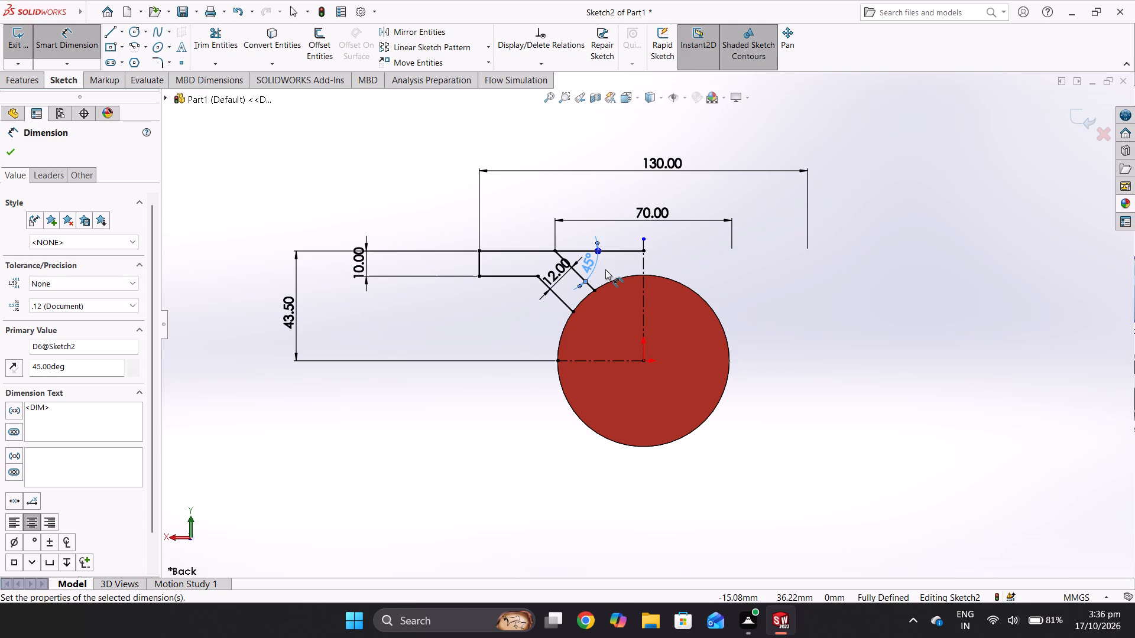
Mirror the five flange and support lines about the vertical centerline, keeping the originals.
{"action": "left_click", "coordinate": [401, 32]}
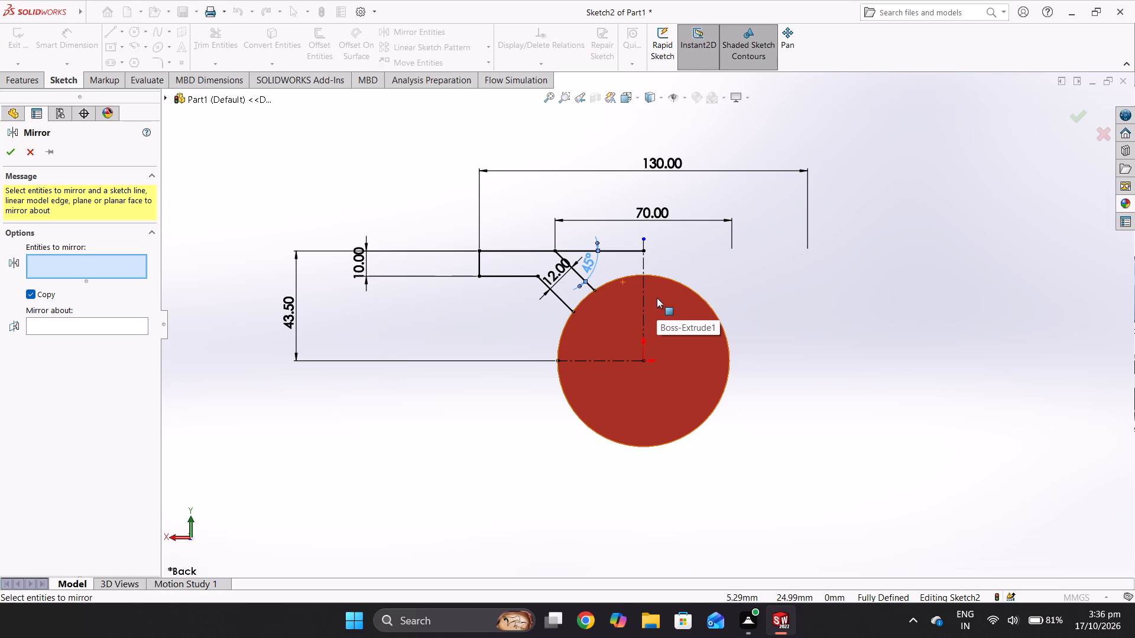
{"action": "left_click_drag", "start_coordinate": [653, 301], "coordinate": [481, 232]}
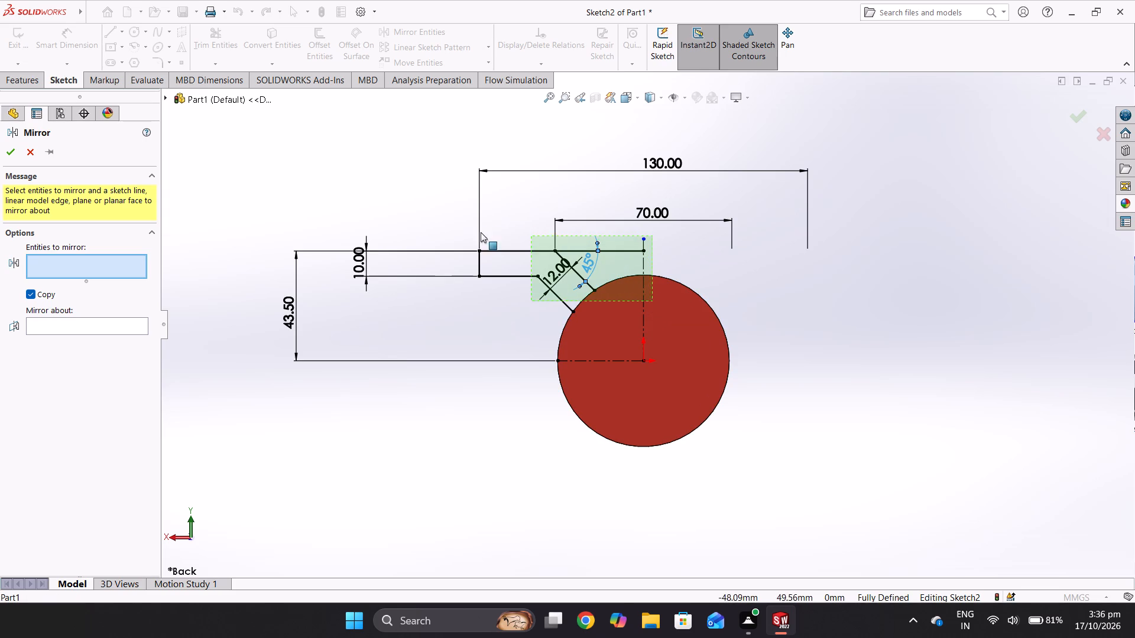
{"action": "left_click_drag", "start_coordinate": [481, 232], "coordinate": [400, 230]}
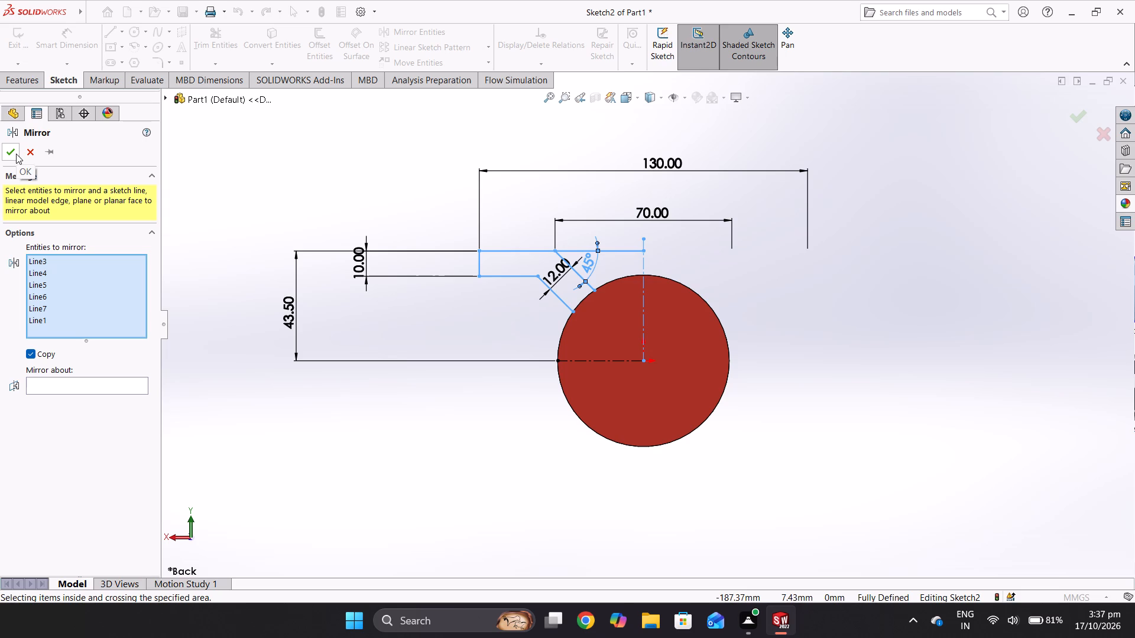
{"action": "left_click", "coordinate": [64, 390]}
{"action": "left_click", "coordinate": [69, 386]}
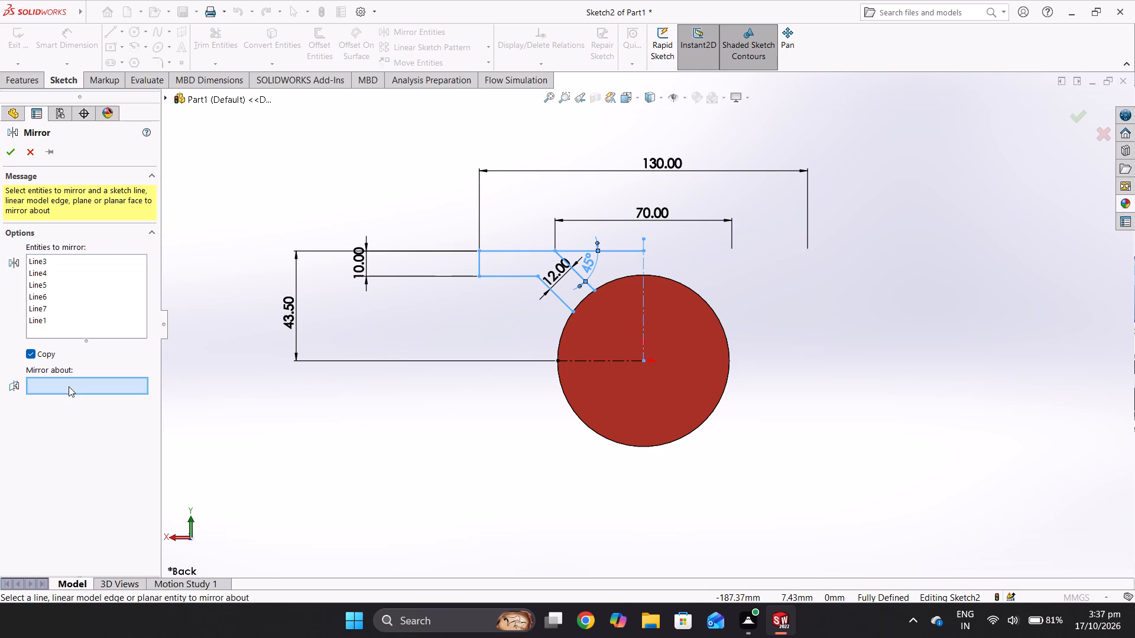
{"action": "left_click", "coordinate": [643, 351]}
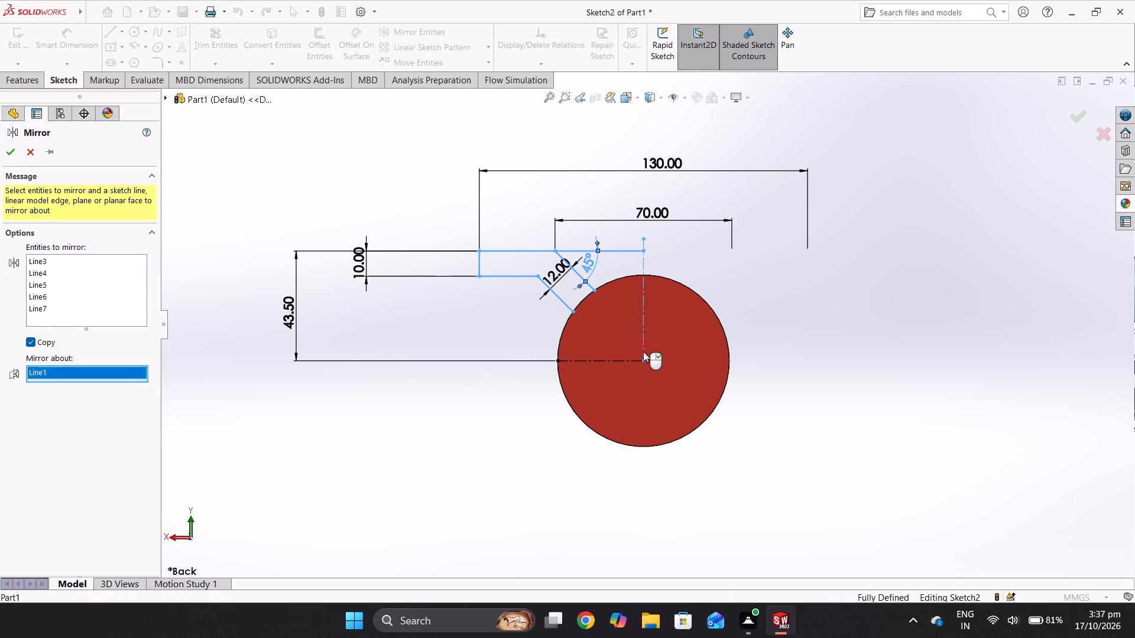
{"action": "left_click", "coordinate": [9, 152]}
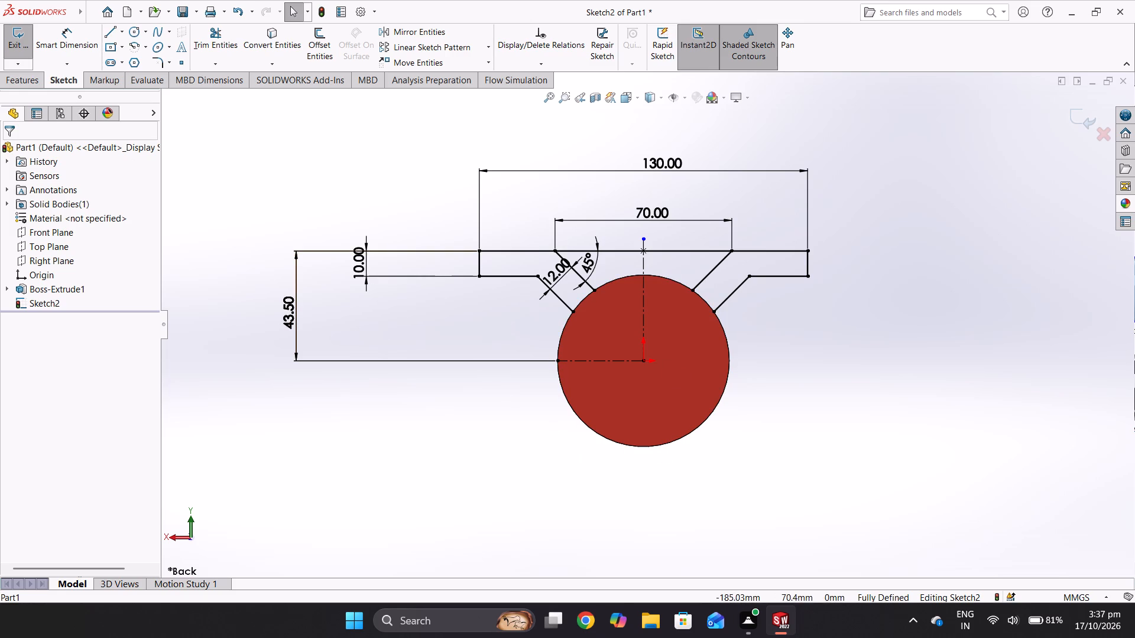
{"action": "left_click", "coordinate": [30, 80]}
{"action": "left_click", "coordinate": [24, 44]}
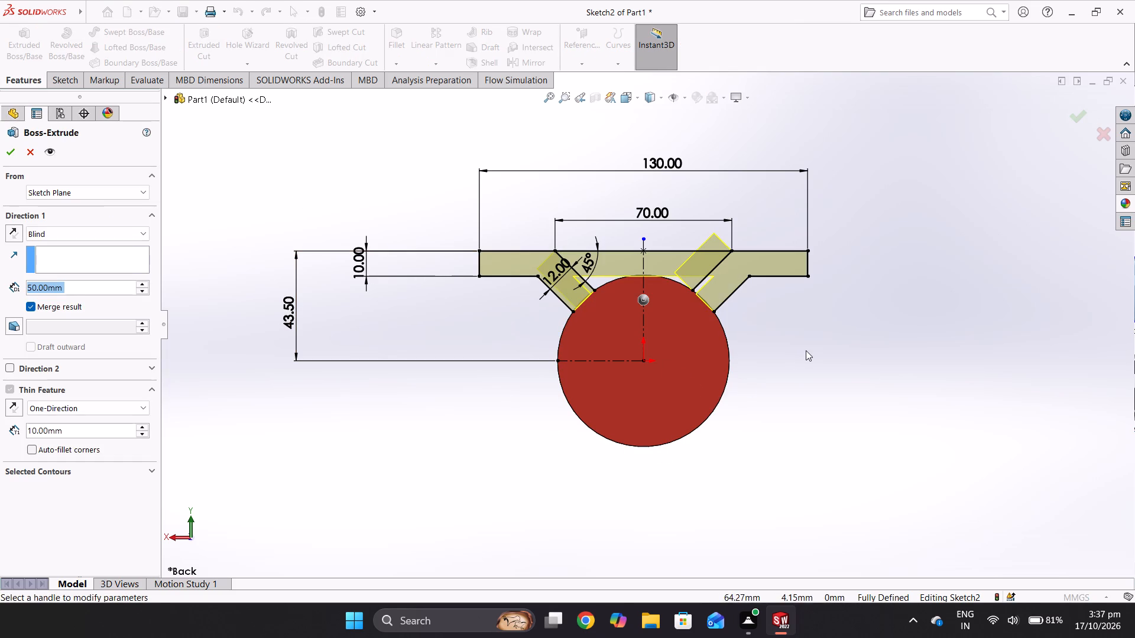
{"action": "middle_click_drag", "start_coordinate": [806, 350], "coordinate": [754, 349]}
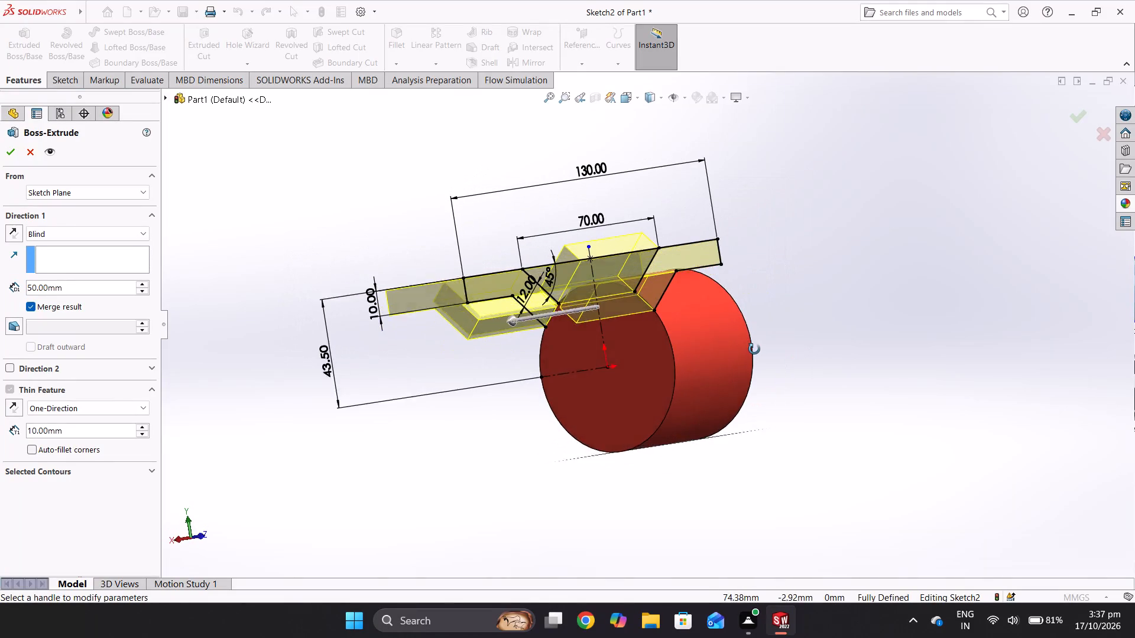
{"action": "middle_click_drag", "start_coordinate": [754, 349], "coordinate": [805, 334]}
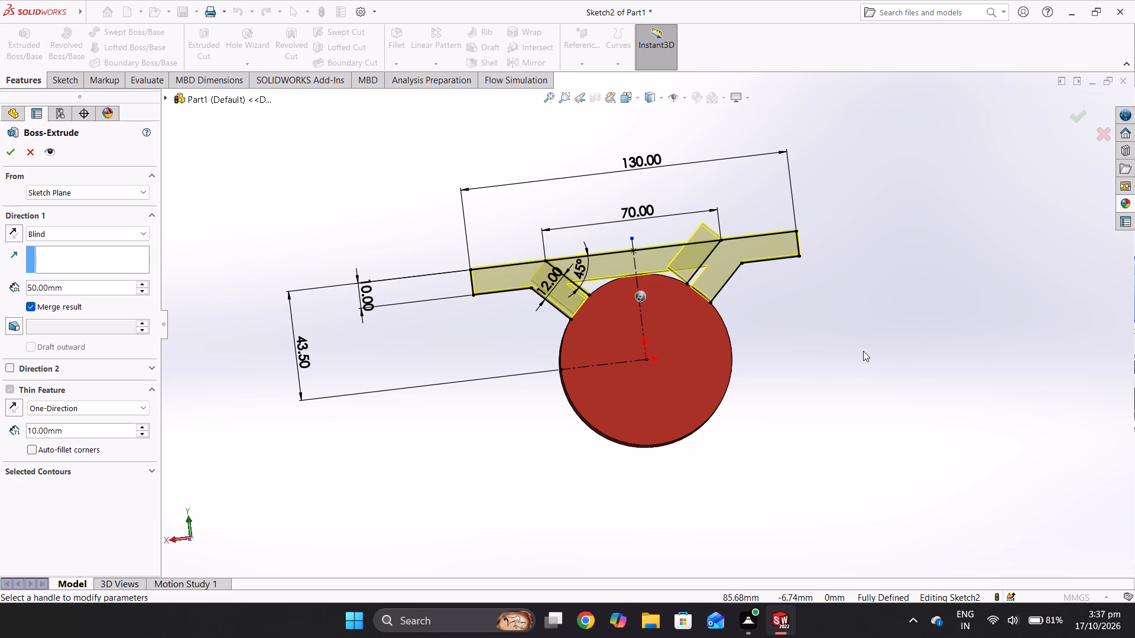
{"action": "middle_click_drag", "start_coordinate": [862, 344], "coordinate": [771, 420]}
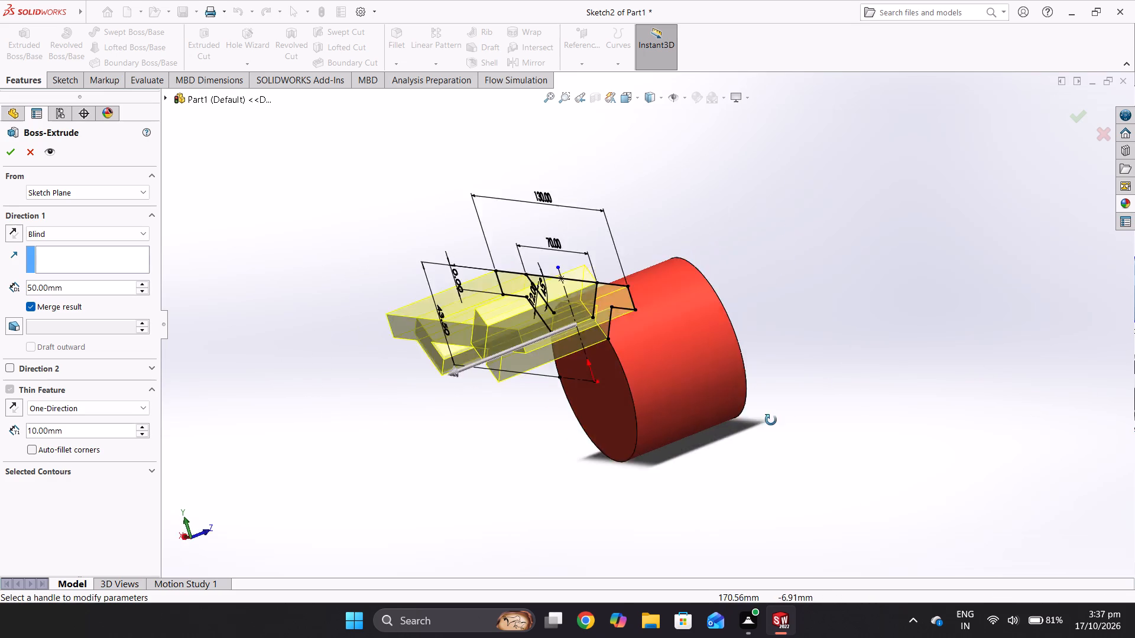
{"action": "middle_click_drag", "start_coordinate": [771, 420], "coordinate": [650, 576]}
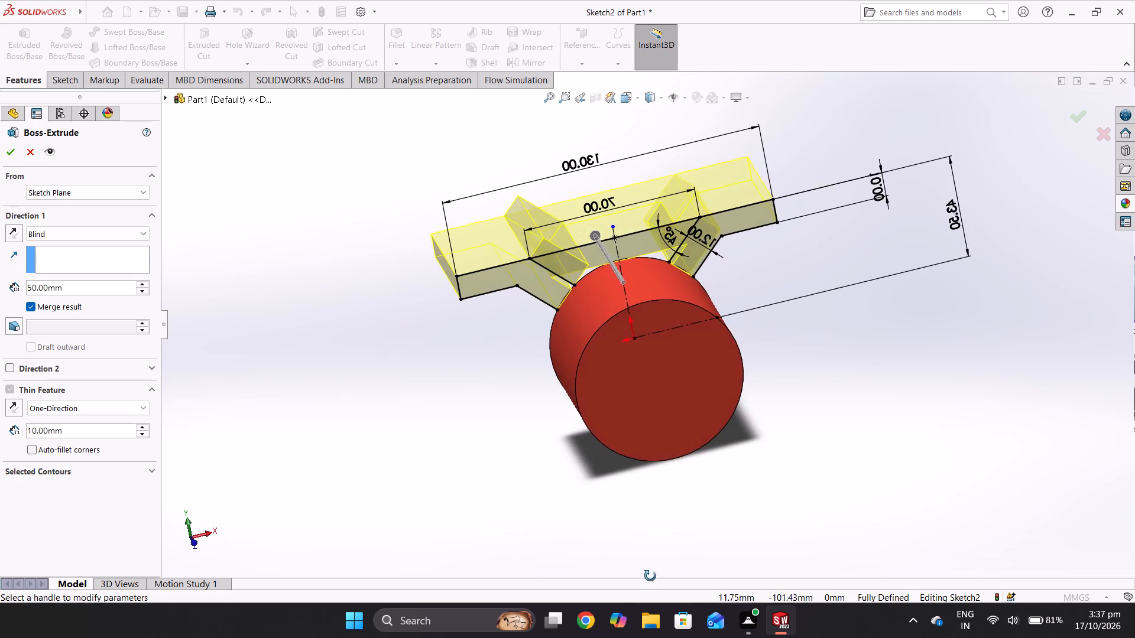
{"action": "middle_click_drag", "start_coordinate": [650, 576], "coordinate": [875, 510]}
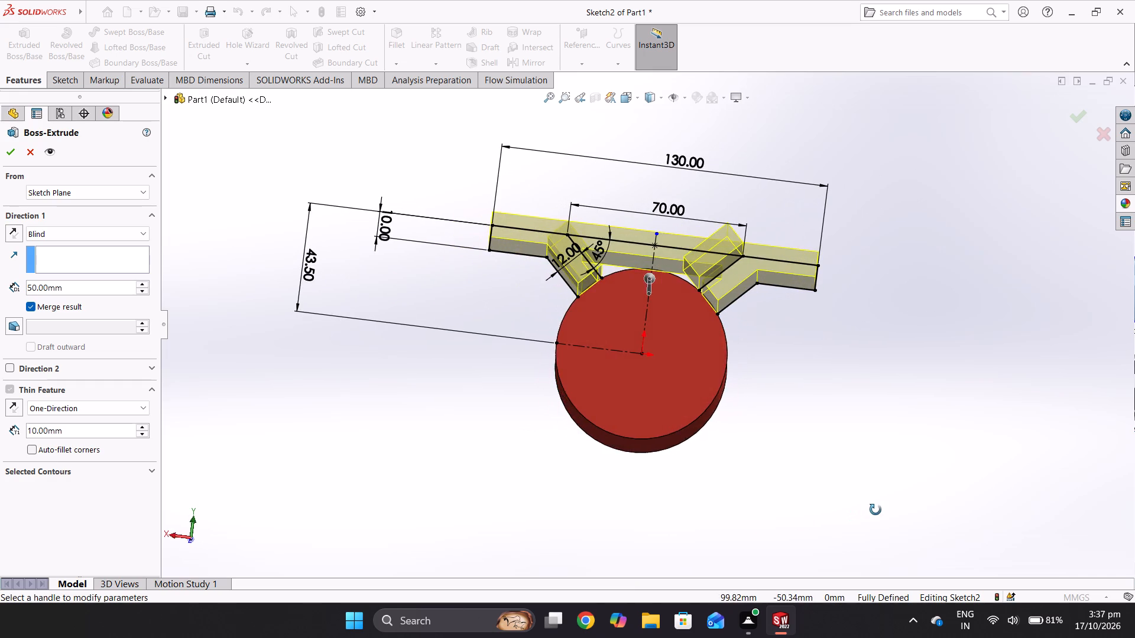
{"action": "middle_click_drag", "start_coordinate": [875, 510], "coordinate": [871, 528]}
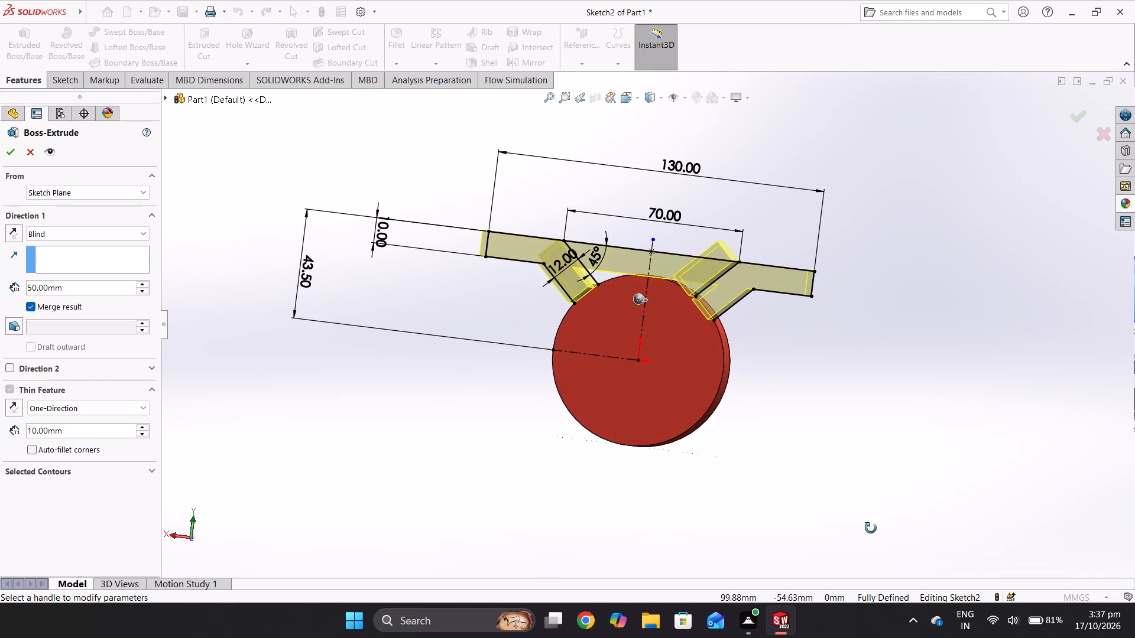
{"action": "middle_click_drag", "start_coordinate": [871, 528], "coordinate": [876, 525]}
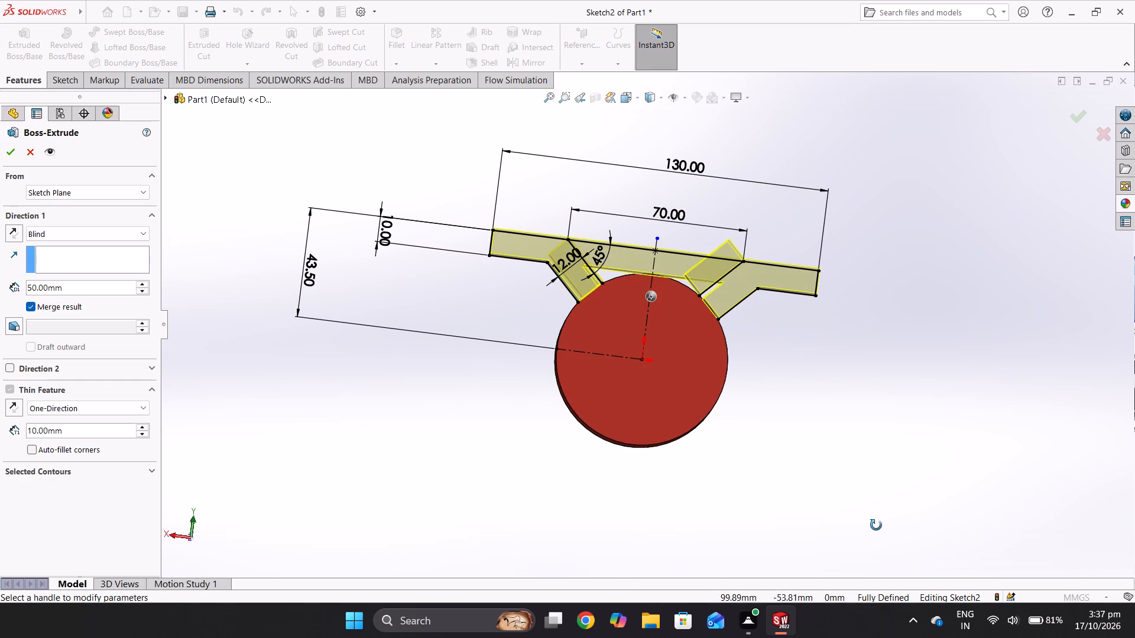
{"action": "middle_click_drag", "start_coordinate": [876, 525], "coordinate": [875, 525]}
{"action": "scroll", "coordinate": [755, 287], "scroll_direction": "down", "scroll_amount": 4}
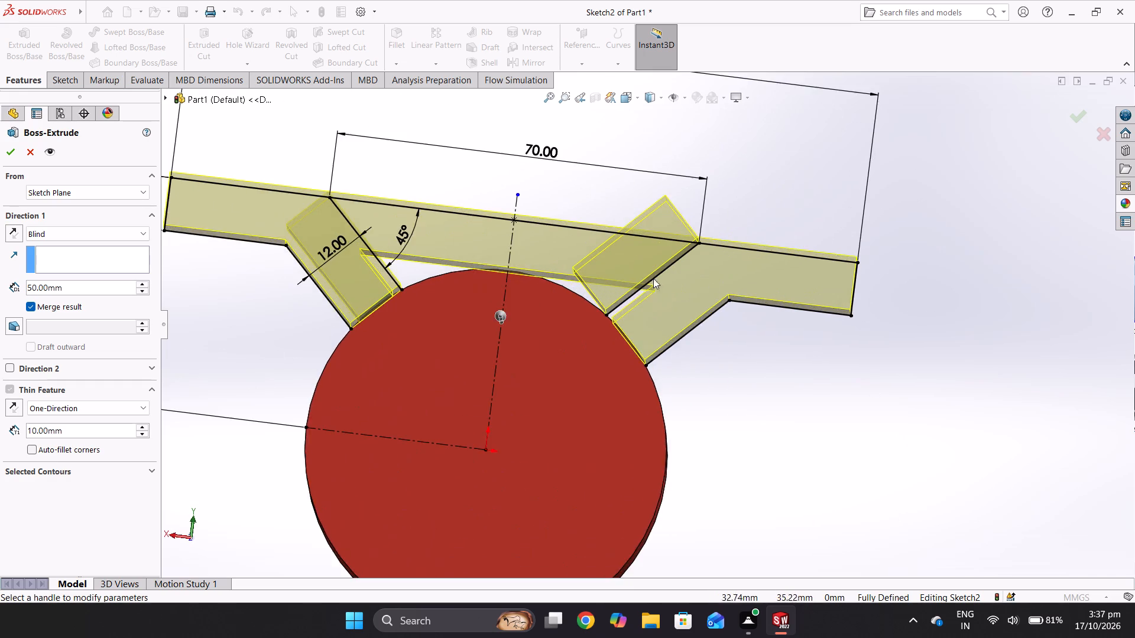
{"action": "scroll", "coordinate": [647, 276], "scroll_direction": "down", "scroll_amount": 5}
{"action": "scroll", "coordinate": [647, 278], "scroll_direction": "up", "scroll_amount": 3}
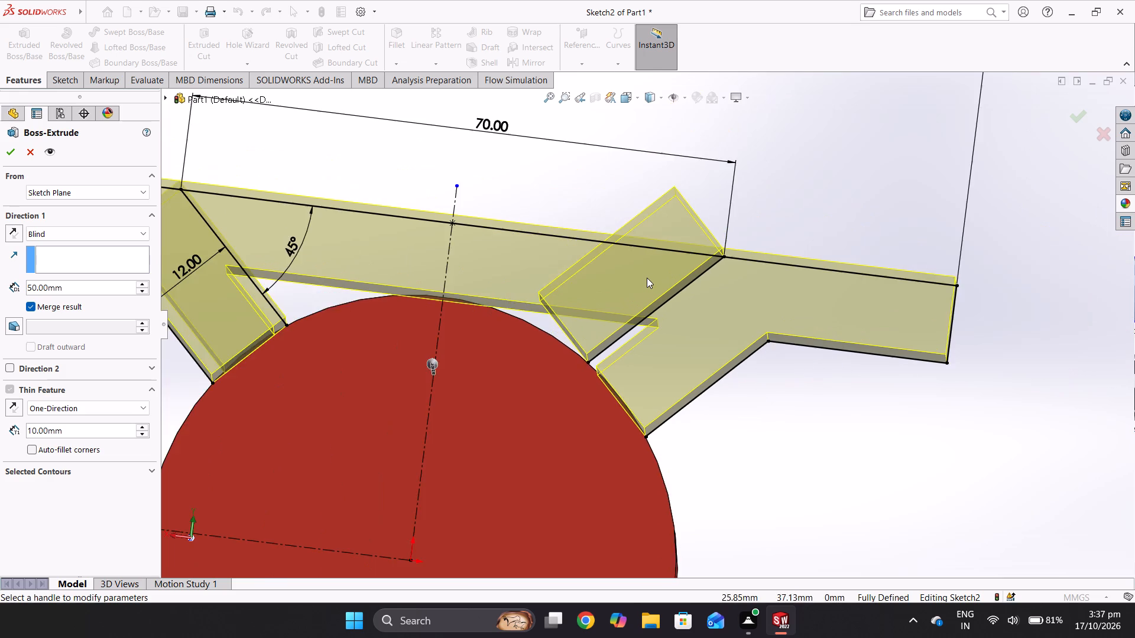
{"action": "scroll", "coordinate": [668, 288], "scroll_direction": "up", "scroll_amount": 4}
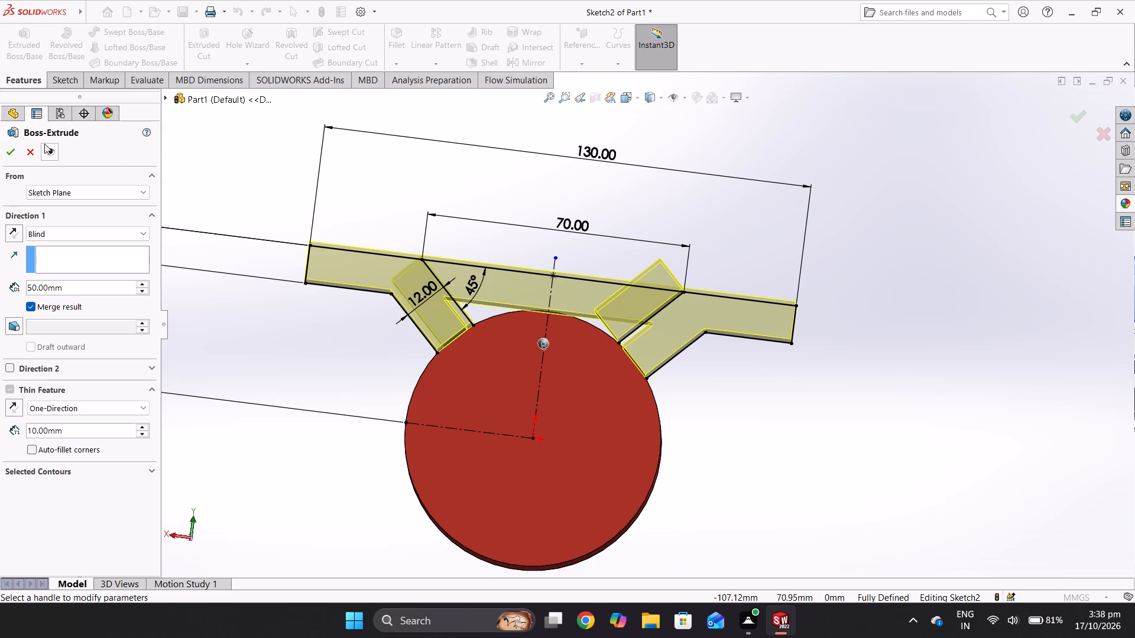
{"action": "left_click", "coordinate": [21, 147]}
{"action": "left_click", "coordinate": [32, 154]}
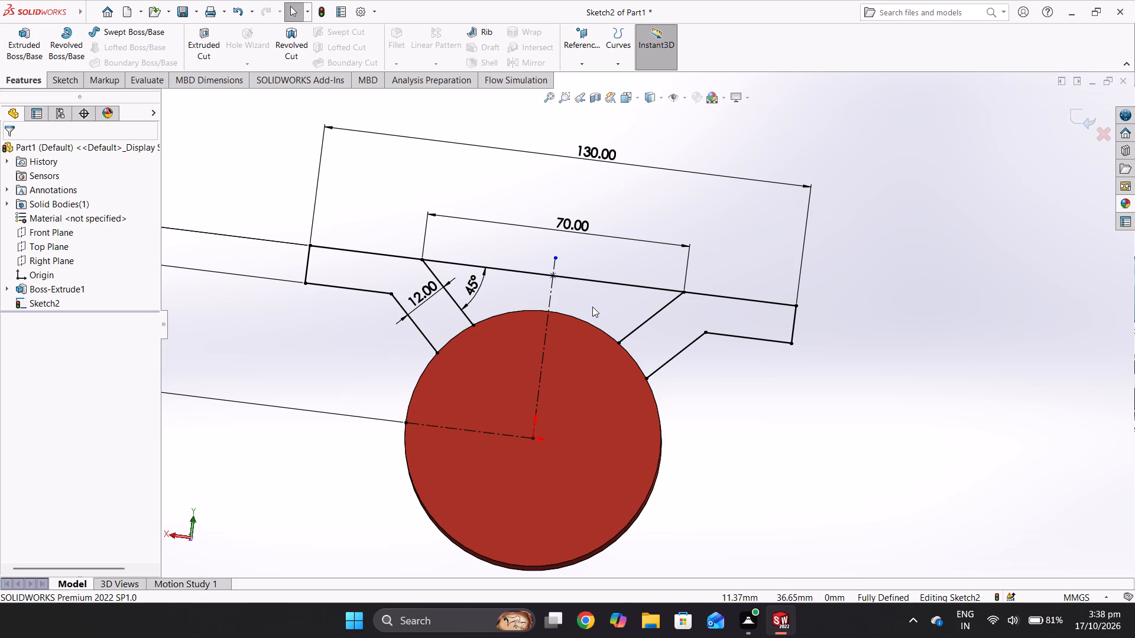
Extrude the flange sketch with a blind 50 mm depth, reversing the direction so the preview runs along the cylinder, and inspect it.
{"action": "left_click", "coordinate": [40, 44]}
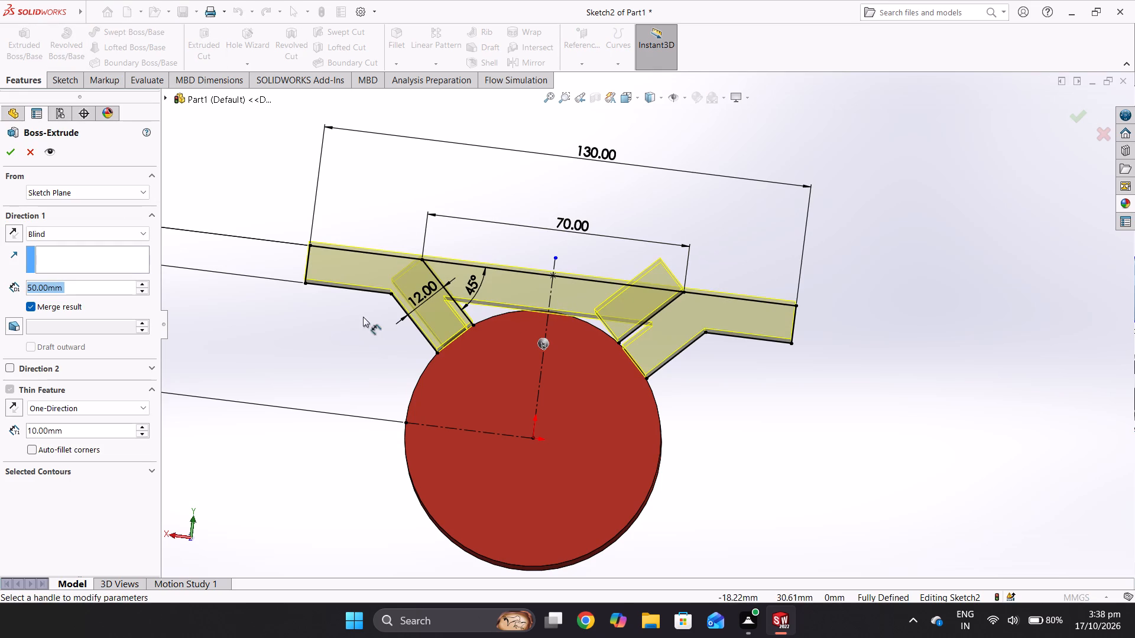
{"action": "left_click", "coordinate": [14, 231]}
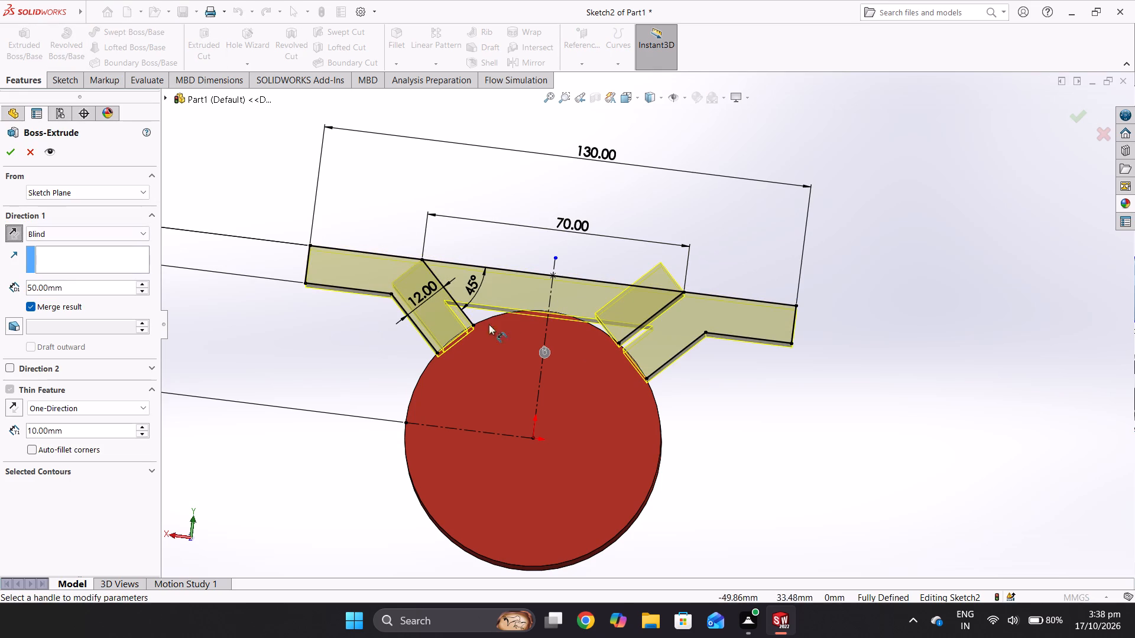
{"action": "middle_click_drag", "start_coordinate": [744, 383], "coordinate": [616, 360]}
{"action": "middle_click_drag", "start_coordinate": [579, 365], "coordinate": [528, 369]}
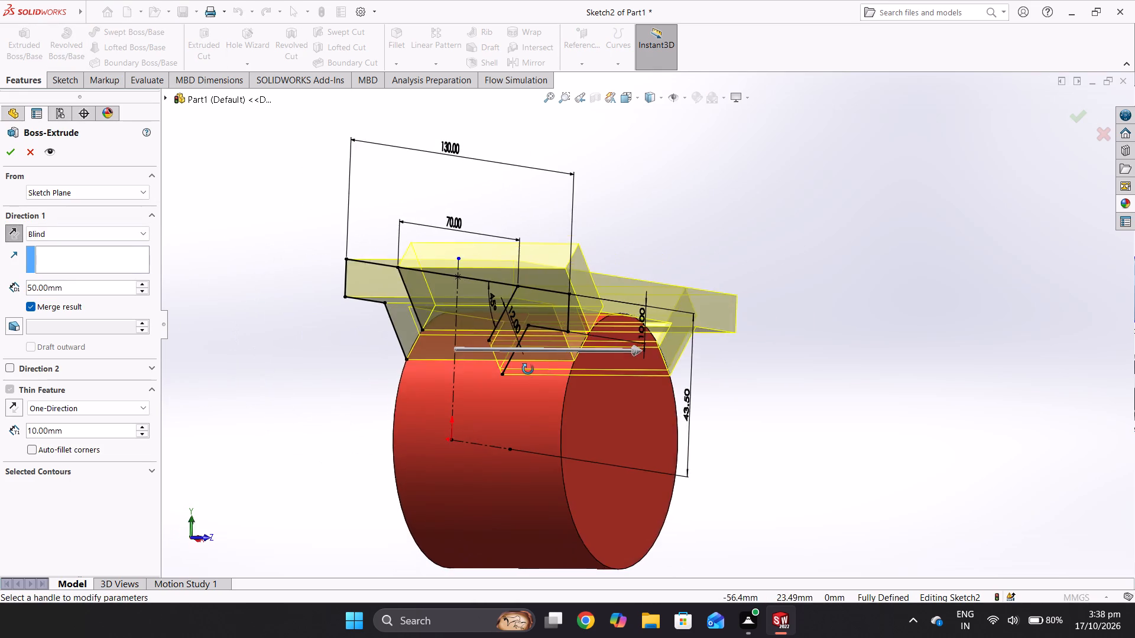
{"action": "middle_click_drag", "start_coordinate": [528, 369], "coordinate": [425, 346]}
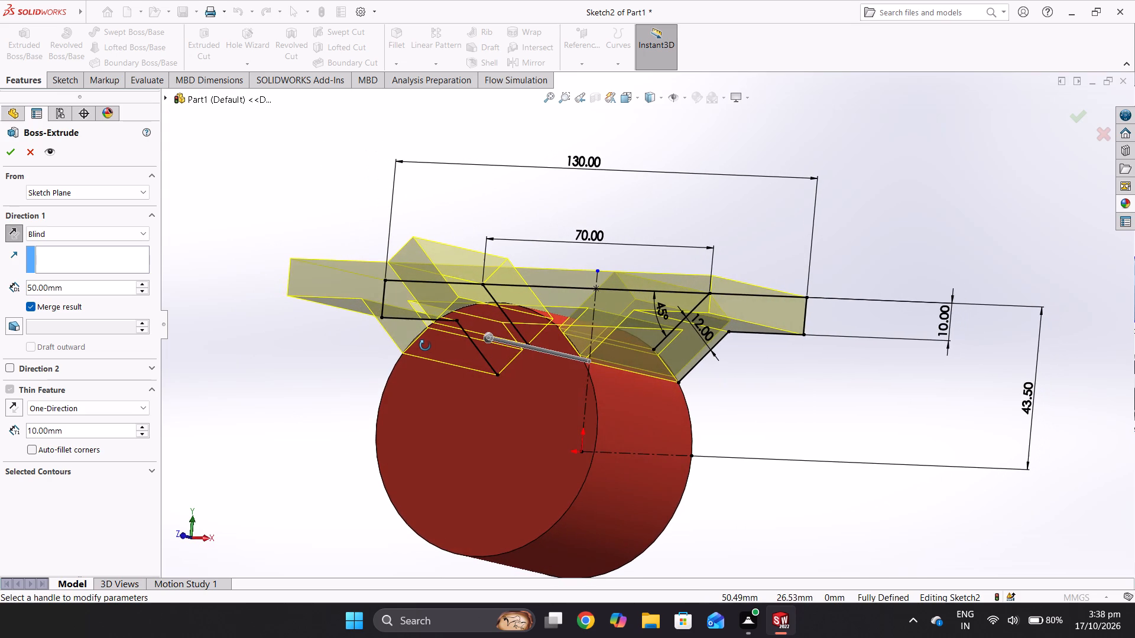
{"action": "middle_click_drag", "start_coordinate": [425, 346], "coordinate": [426, 345]}
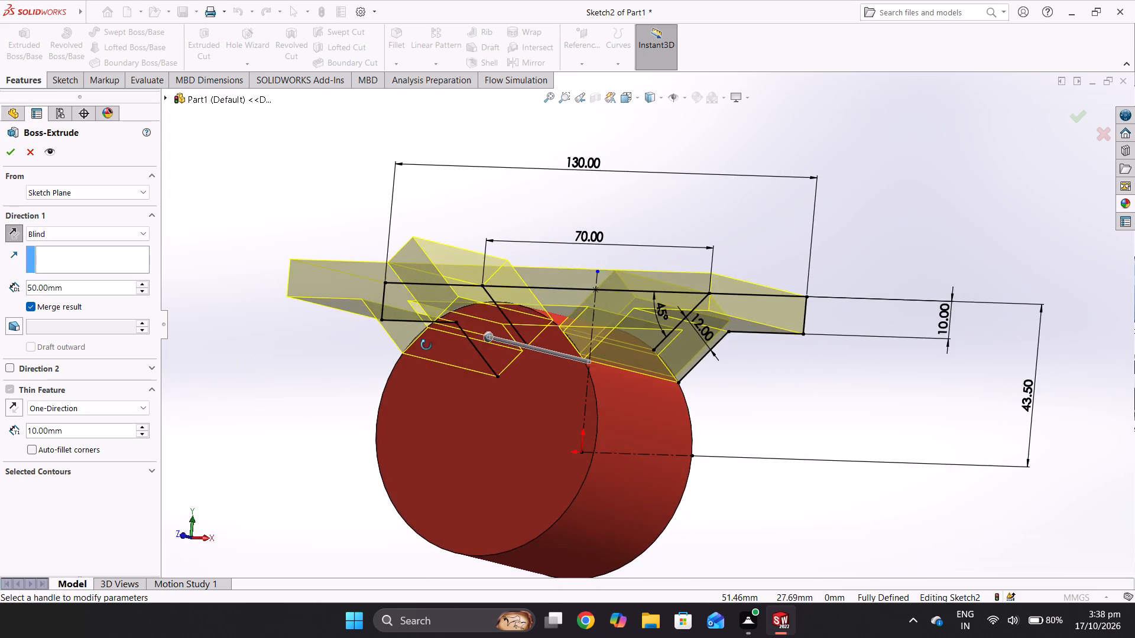
{"action": "middle_click_drag", "start_coordinate": [426, 345], "coordinate": [705, 398]}
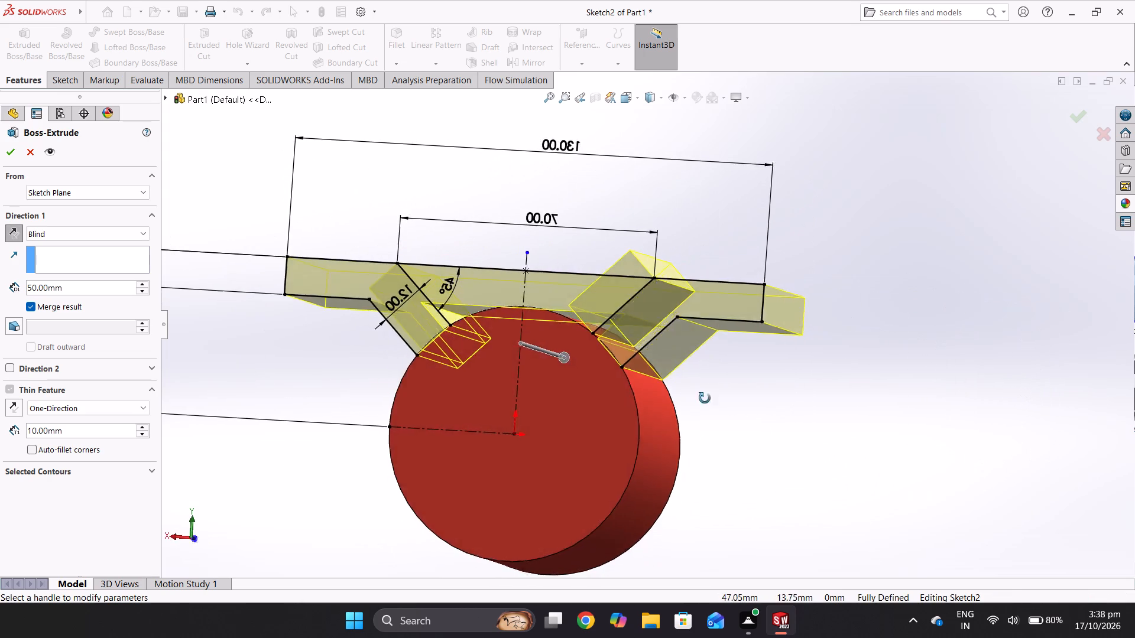
{"action": "middle_click_drag", "start_coordinate": [705, 398], "coordinate": [705, 404]}
{"action": "scroll", "coordinate": [705, 404], "scroll_direction": "up", "scroll_amount": 1}
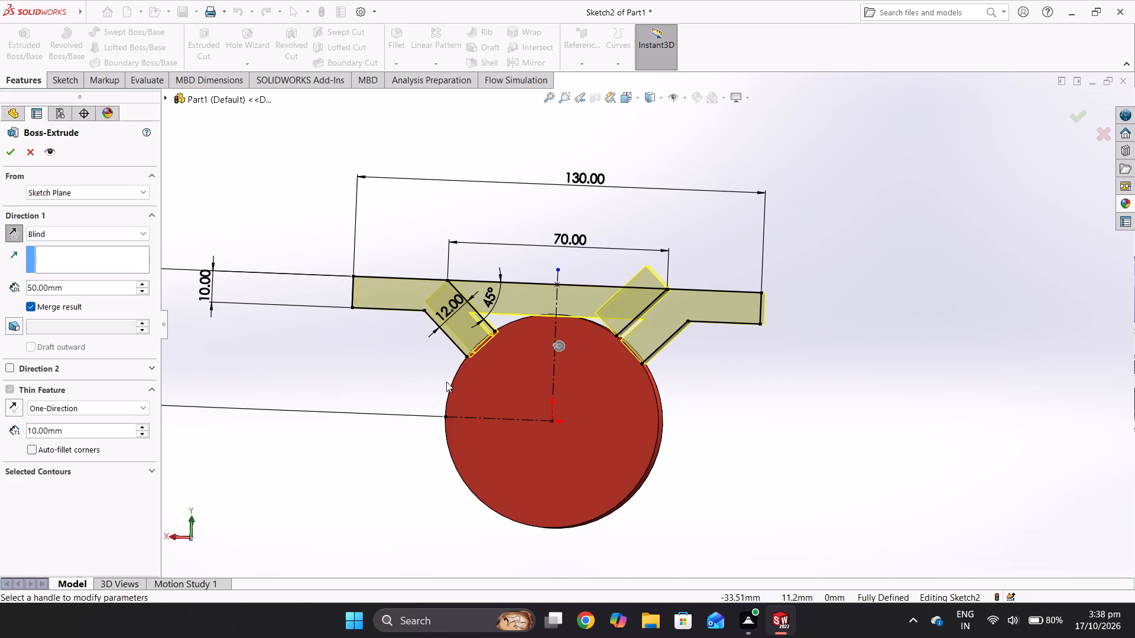
Flip the extrusion back away from the cylinder and try to pick the flange and support areas as references for Direction 1.
{"action": "left_click", "coordinate": [68, 252]}
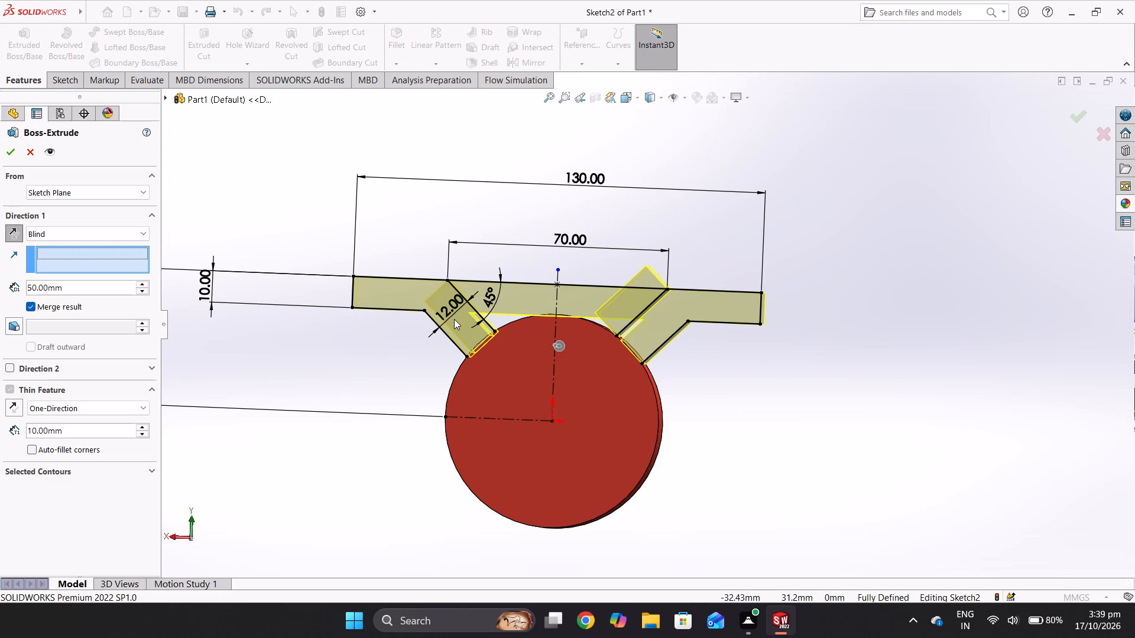
{"action": "left_click", "coordinate": [459, 321]}
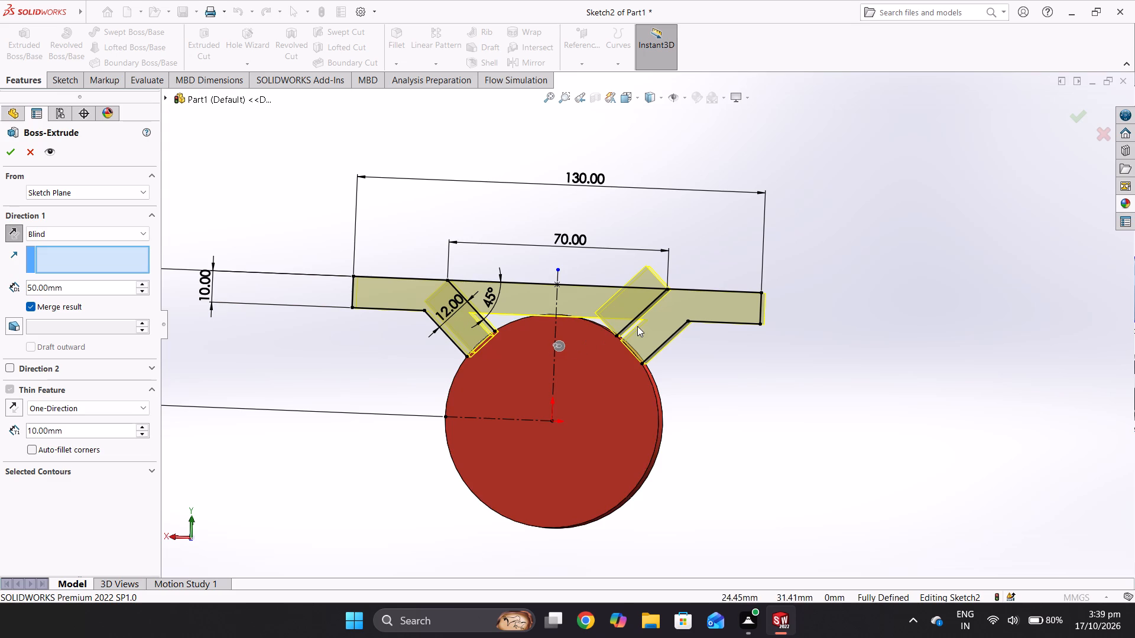
{"action": "left_click", "coordinate": [643, 326]}
{"action": "left_click", "coordinate": [9, 233]}
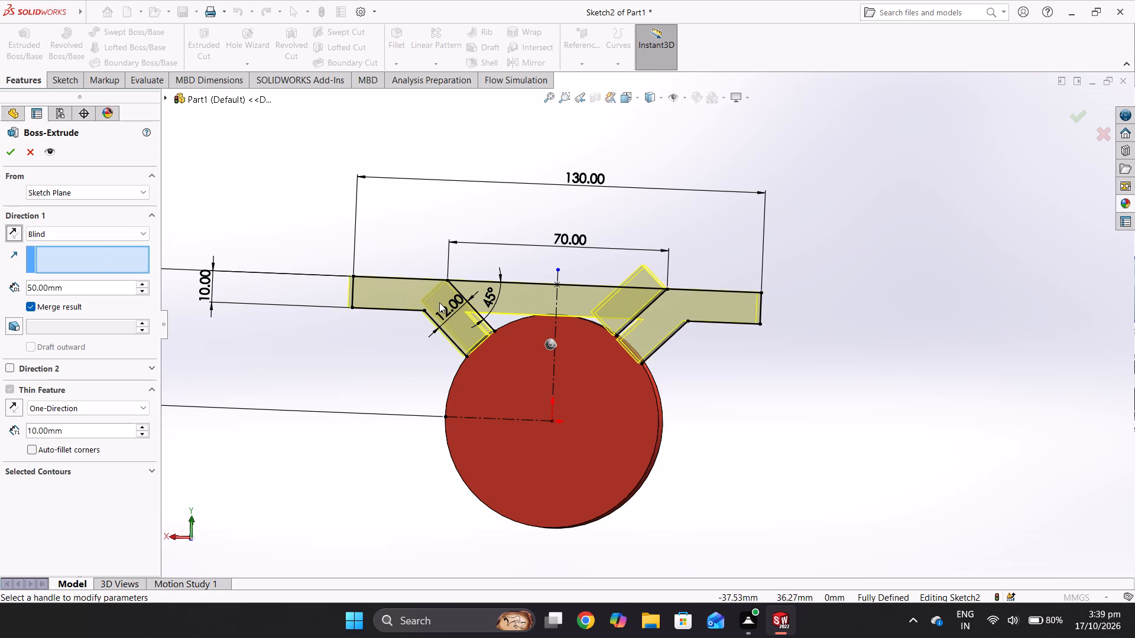
{"action": "left_click", "coordinate": [439, 302]}
{"action": "left_click", "coordinate": [135, 200]}
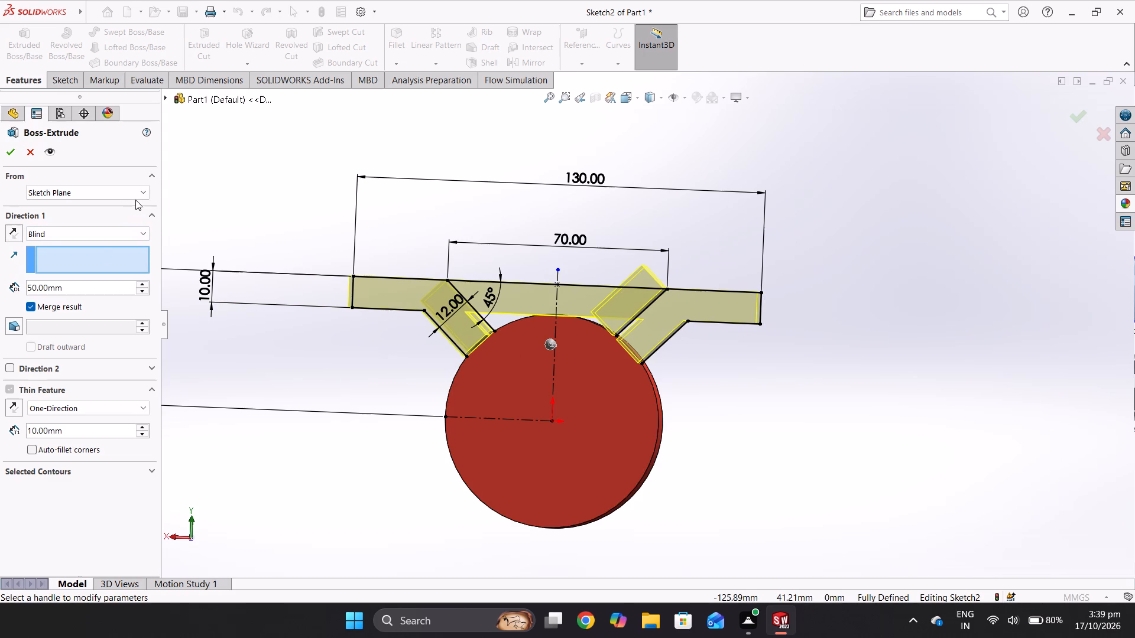
{"action": "left_click", "coordinate": [141, 190]}
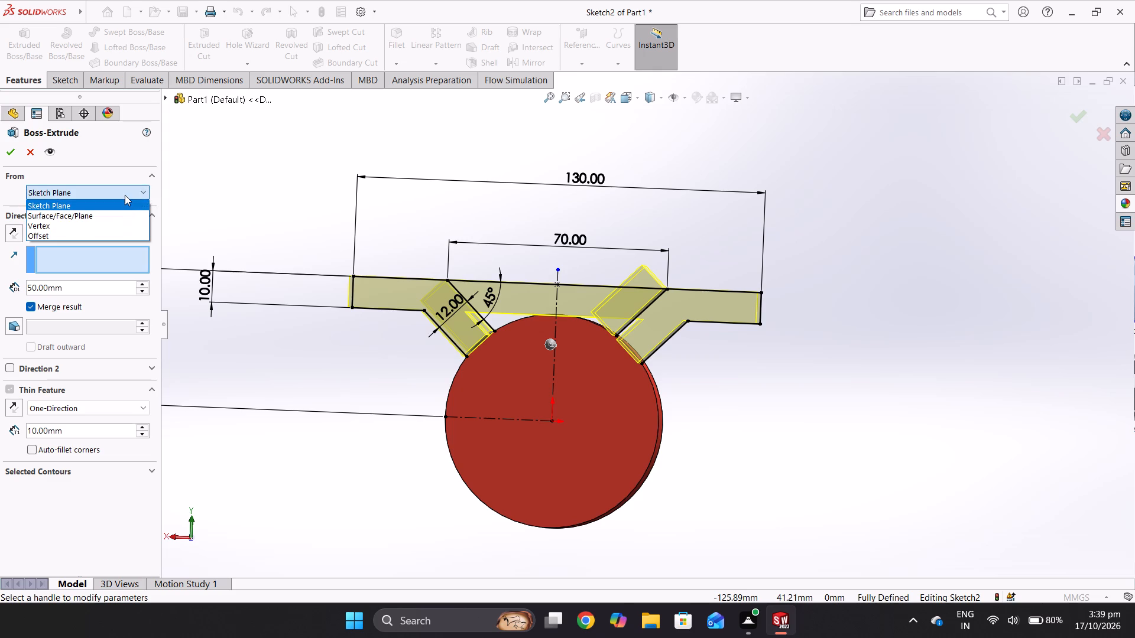
{"action": "left_click", "coordinate": [125, 195]}
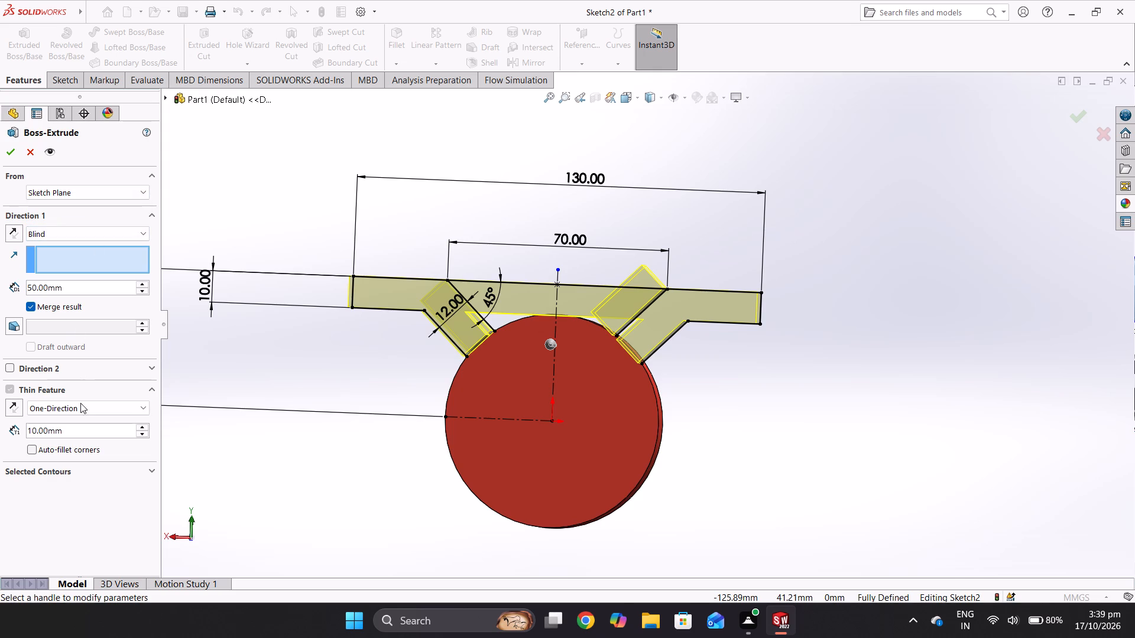
{"action": "left_click", "coordinate": [87, 253]}
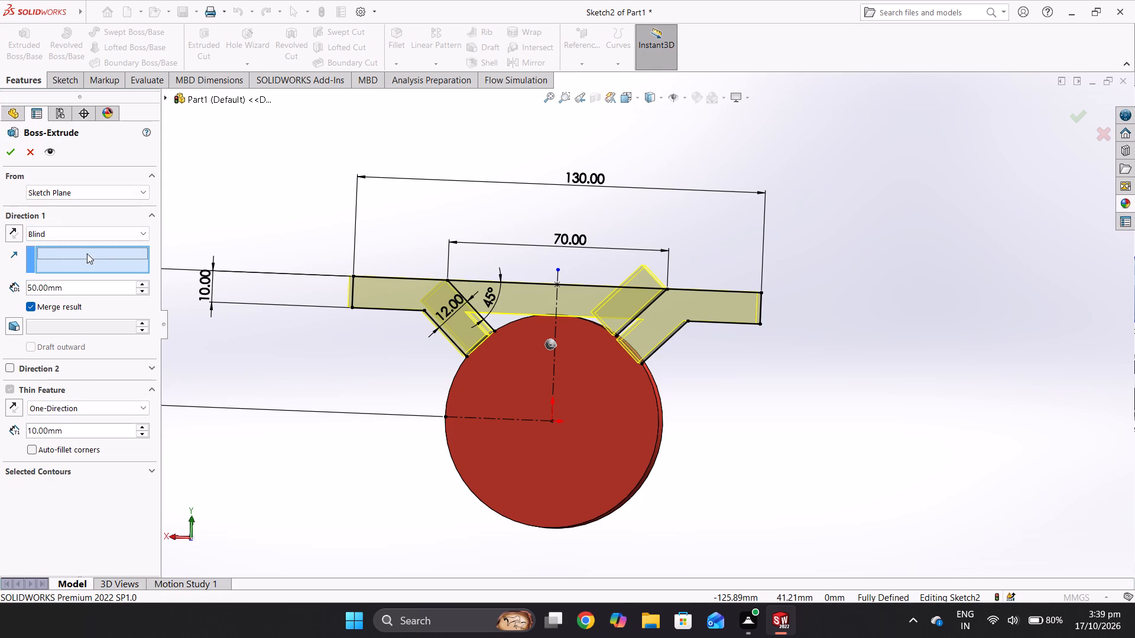
{"action": "double_click", "coordinate": [466, 318]}
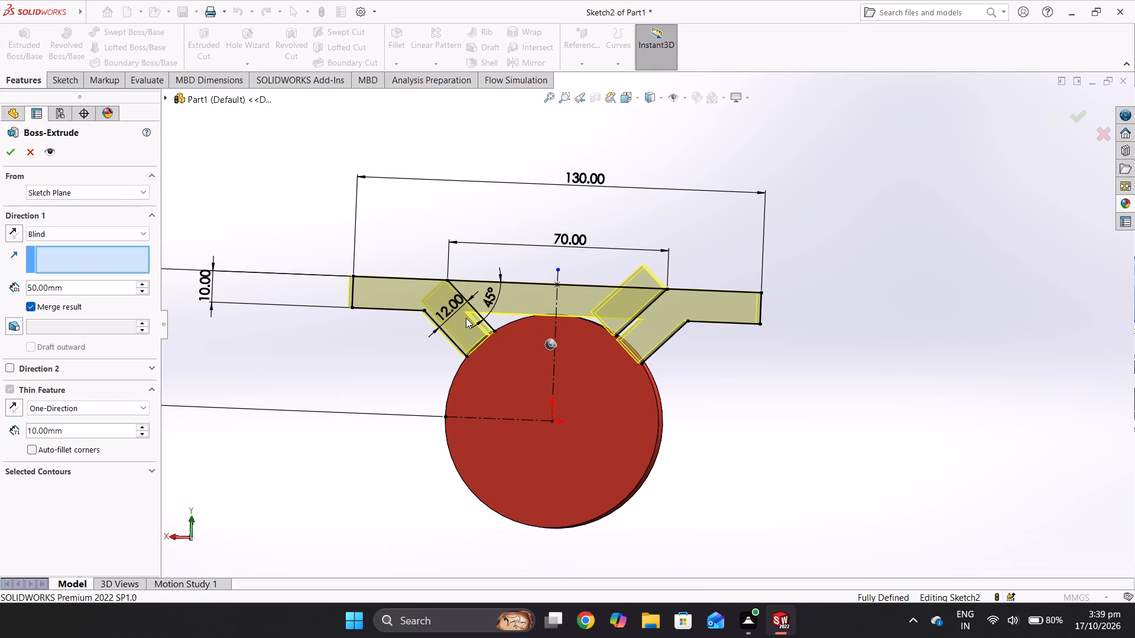
{"action": "left_click", "coordinate": [514, 300]}
{"action": "left_click", "coordinate": [503, 315]}
{"action": "left_click", "coordinate": [521, 325]}
{"action": "left_click", "coordinate": [518, 340]}
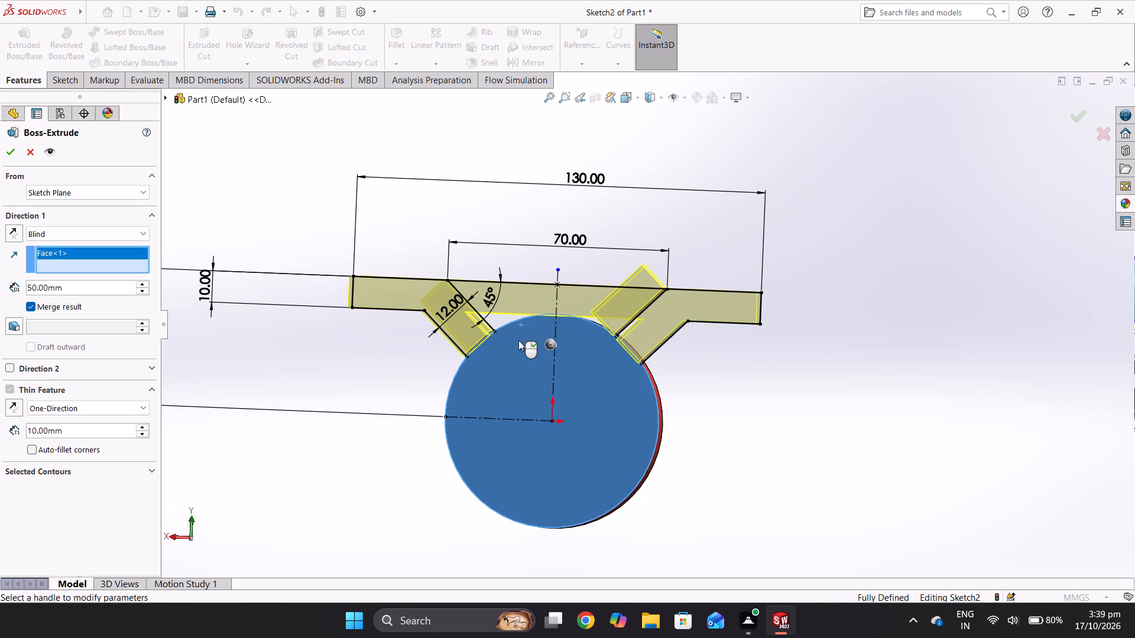
{"action": "left_click", "coordinate": [530, 301]}
{"action": "double_click", "coordinate": [614, 303]}
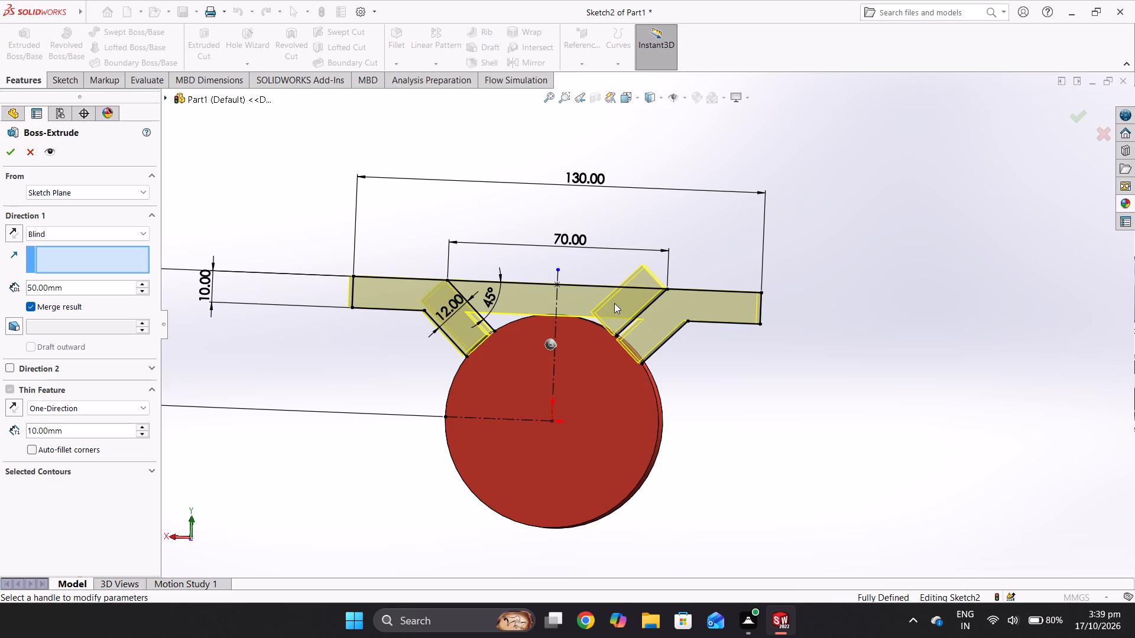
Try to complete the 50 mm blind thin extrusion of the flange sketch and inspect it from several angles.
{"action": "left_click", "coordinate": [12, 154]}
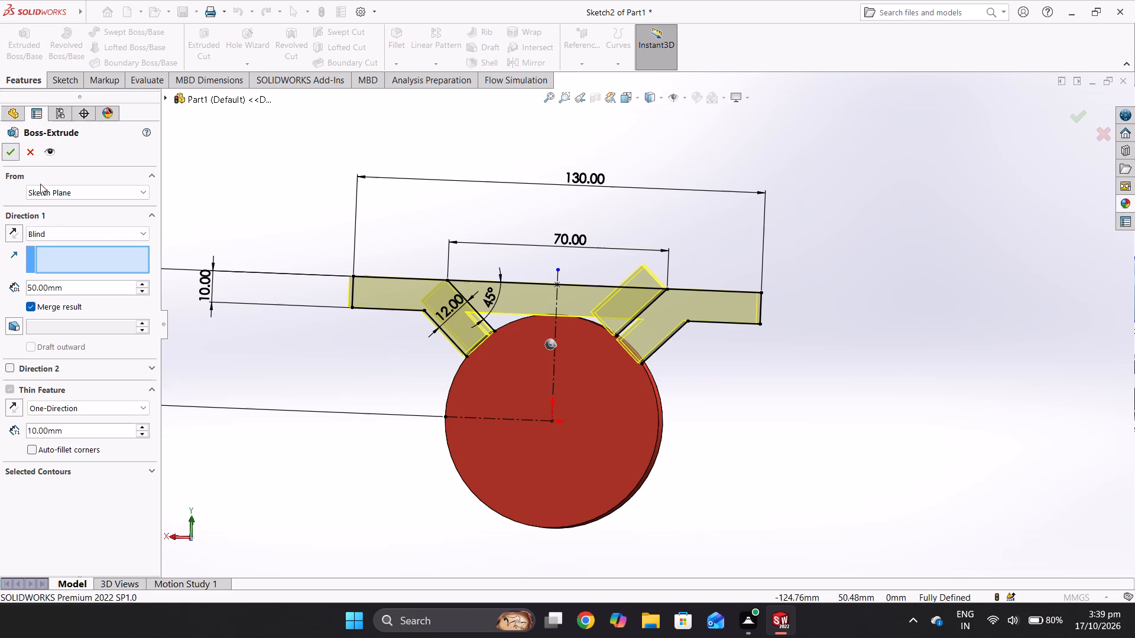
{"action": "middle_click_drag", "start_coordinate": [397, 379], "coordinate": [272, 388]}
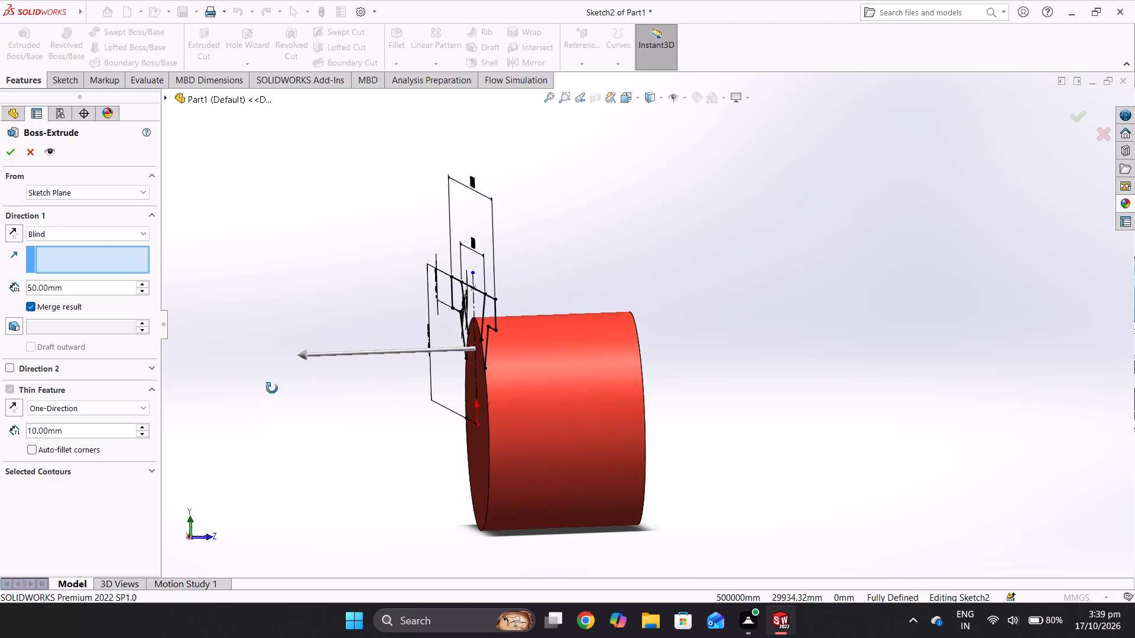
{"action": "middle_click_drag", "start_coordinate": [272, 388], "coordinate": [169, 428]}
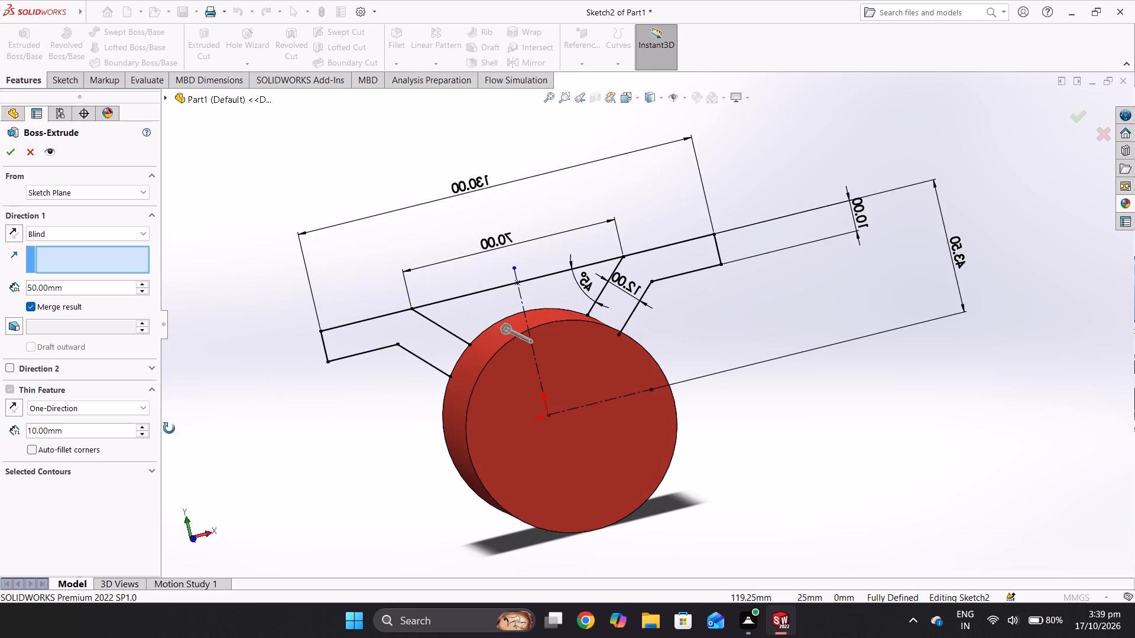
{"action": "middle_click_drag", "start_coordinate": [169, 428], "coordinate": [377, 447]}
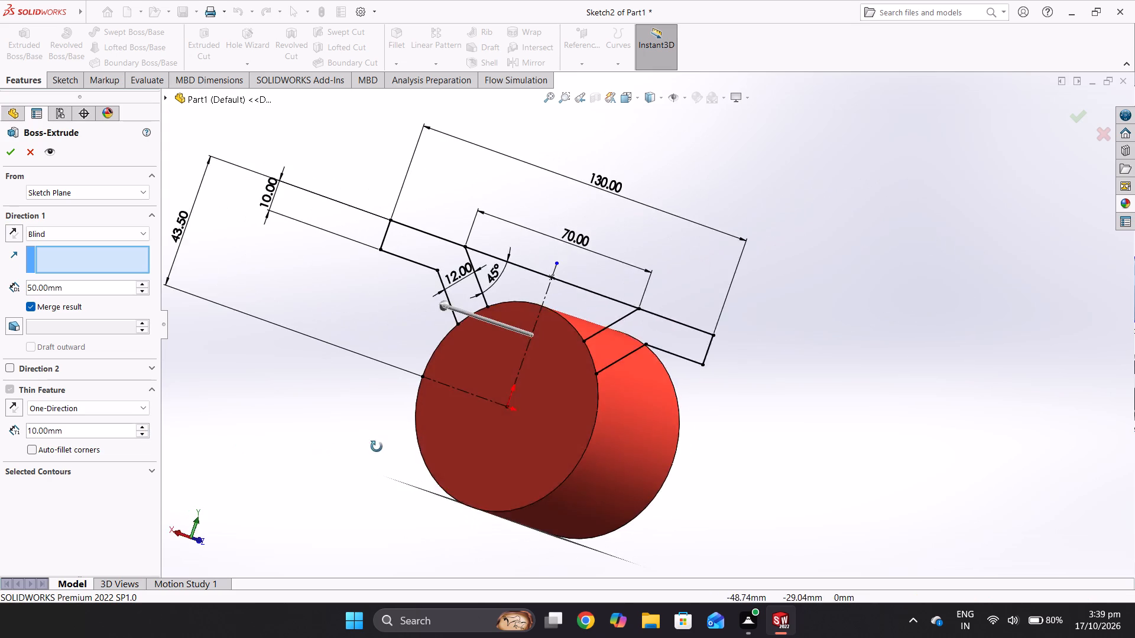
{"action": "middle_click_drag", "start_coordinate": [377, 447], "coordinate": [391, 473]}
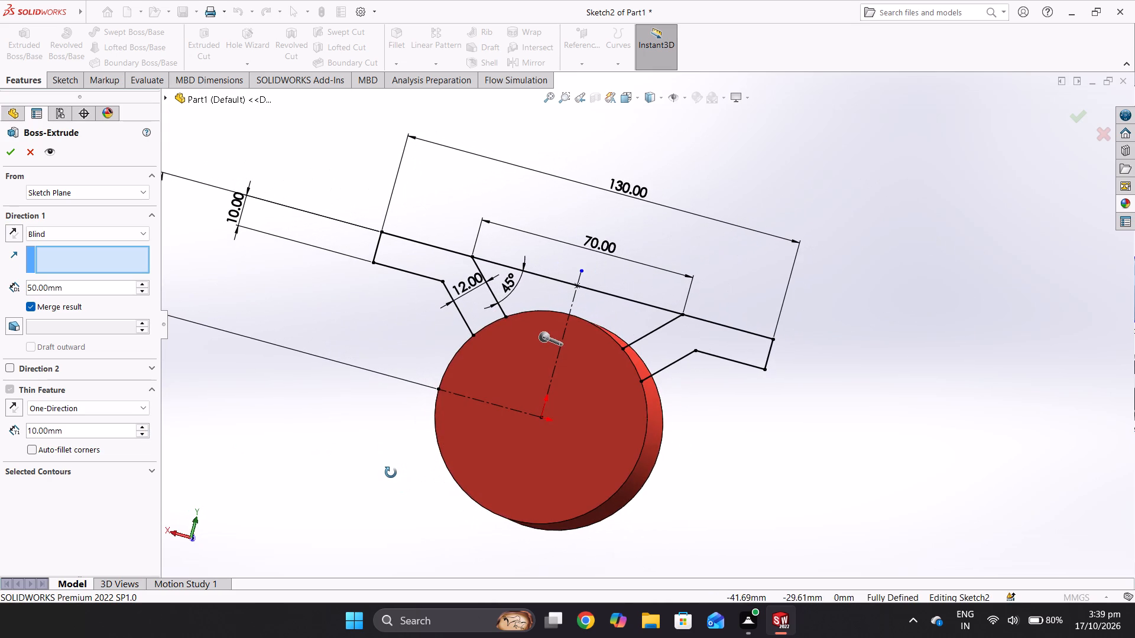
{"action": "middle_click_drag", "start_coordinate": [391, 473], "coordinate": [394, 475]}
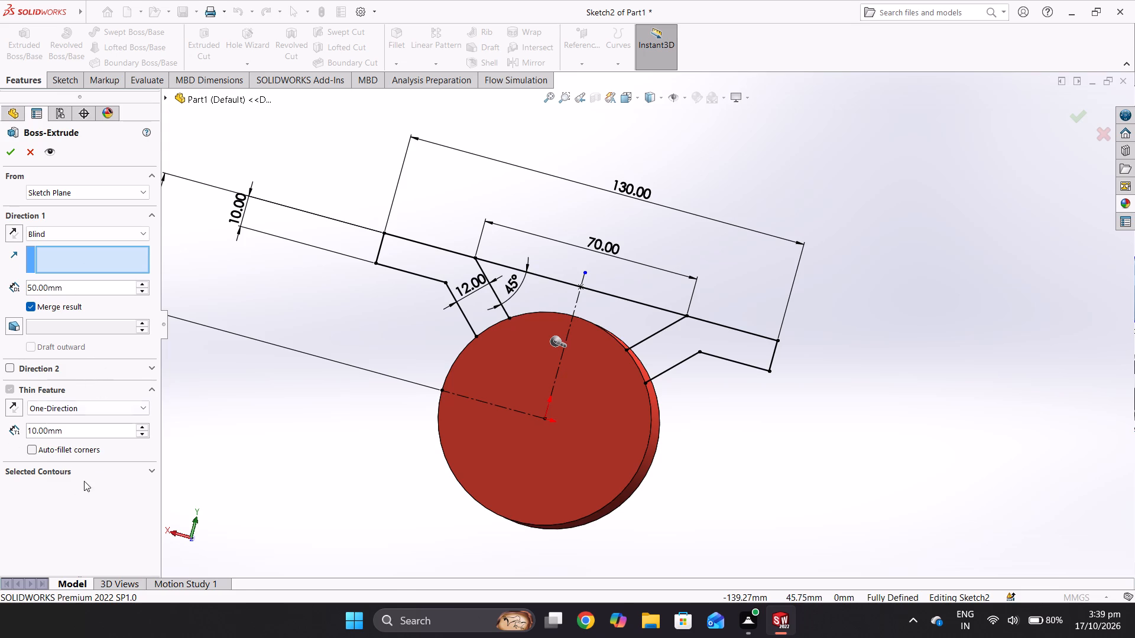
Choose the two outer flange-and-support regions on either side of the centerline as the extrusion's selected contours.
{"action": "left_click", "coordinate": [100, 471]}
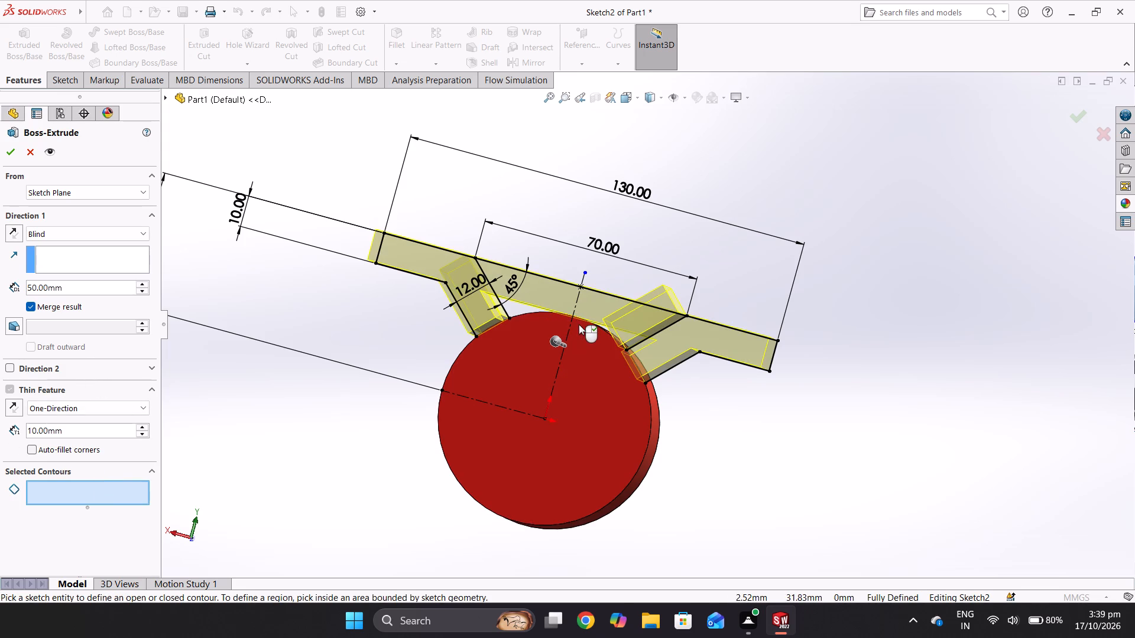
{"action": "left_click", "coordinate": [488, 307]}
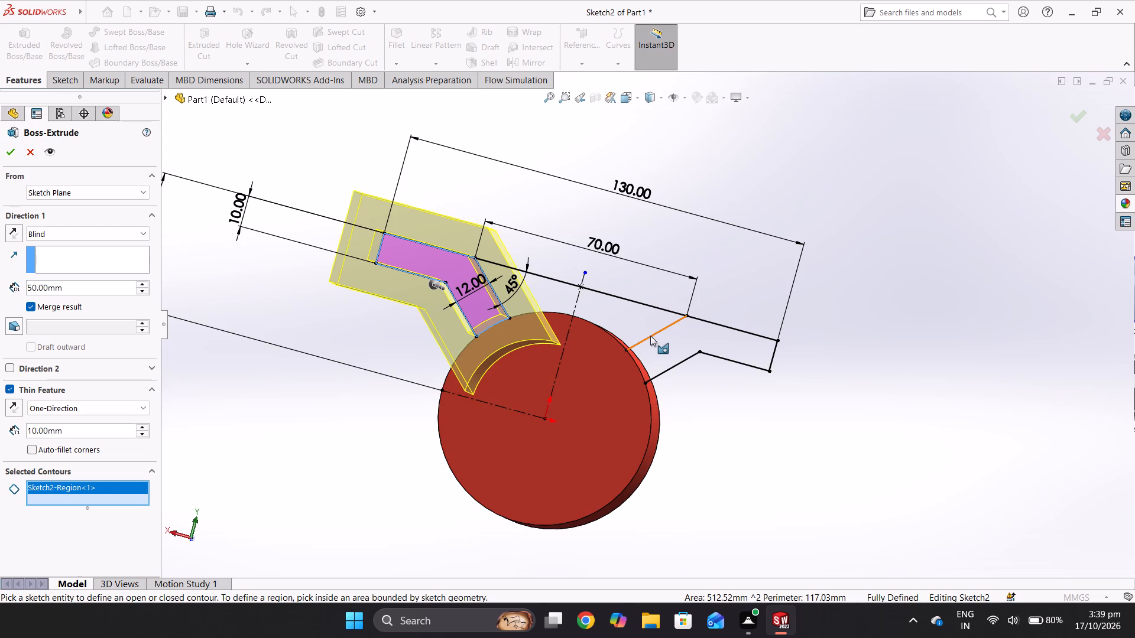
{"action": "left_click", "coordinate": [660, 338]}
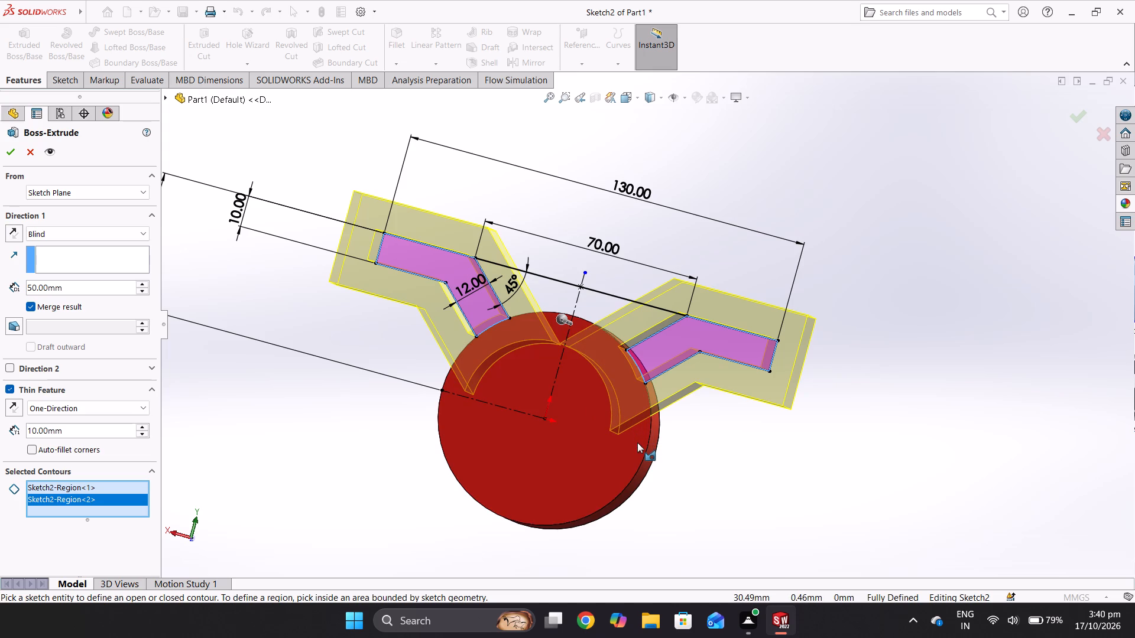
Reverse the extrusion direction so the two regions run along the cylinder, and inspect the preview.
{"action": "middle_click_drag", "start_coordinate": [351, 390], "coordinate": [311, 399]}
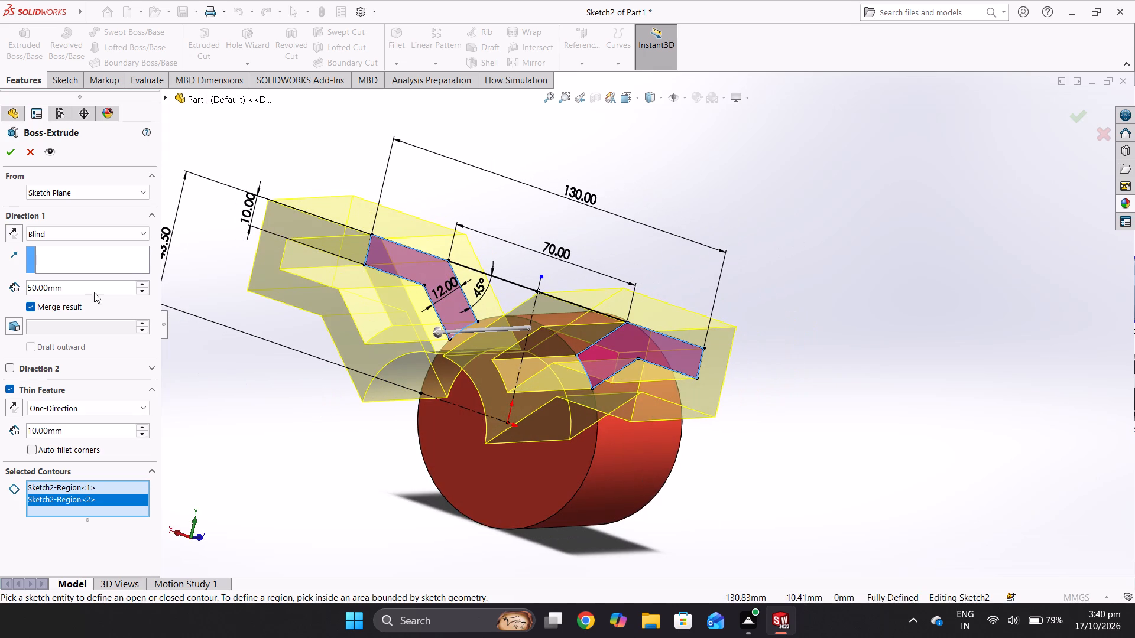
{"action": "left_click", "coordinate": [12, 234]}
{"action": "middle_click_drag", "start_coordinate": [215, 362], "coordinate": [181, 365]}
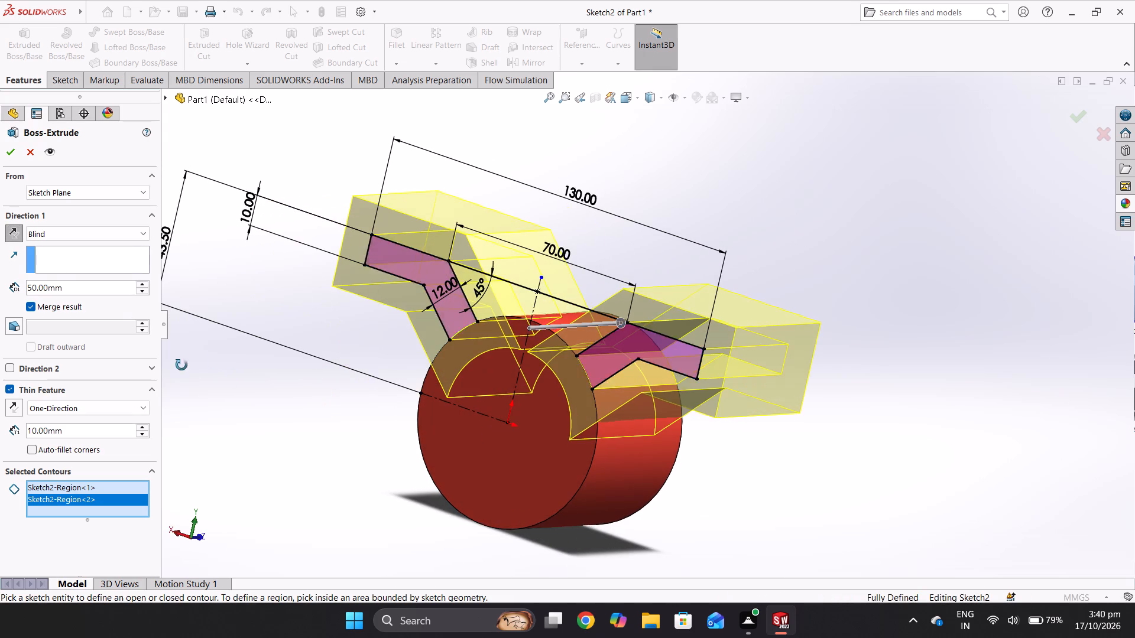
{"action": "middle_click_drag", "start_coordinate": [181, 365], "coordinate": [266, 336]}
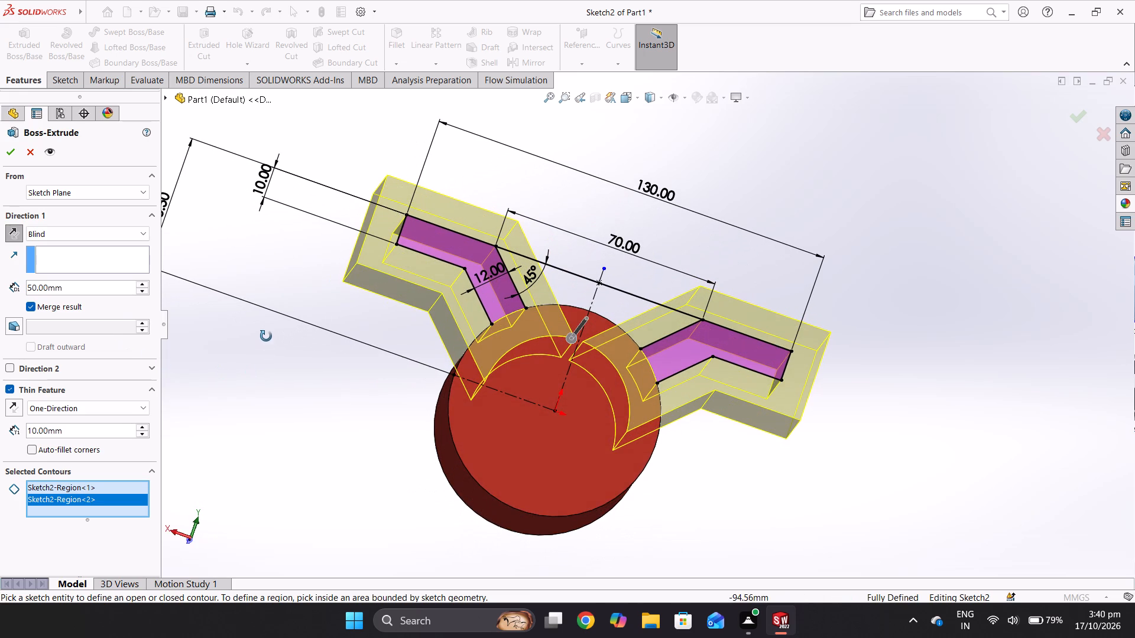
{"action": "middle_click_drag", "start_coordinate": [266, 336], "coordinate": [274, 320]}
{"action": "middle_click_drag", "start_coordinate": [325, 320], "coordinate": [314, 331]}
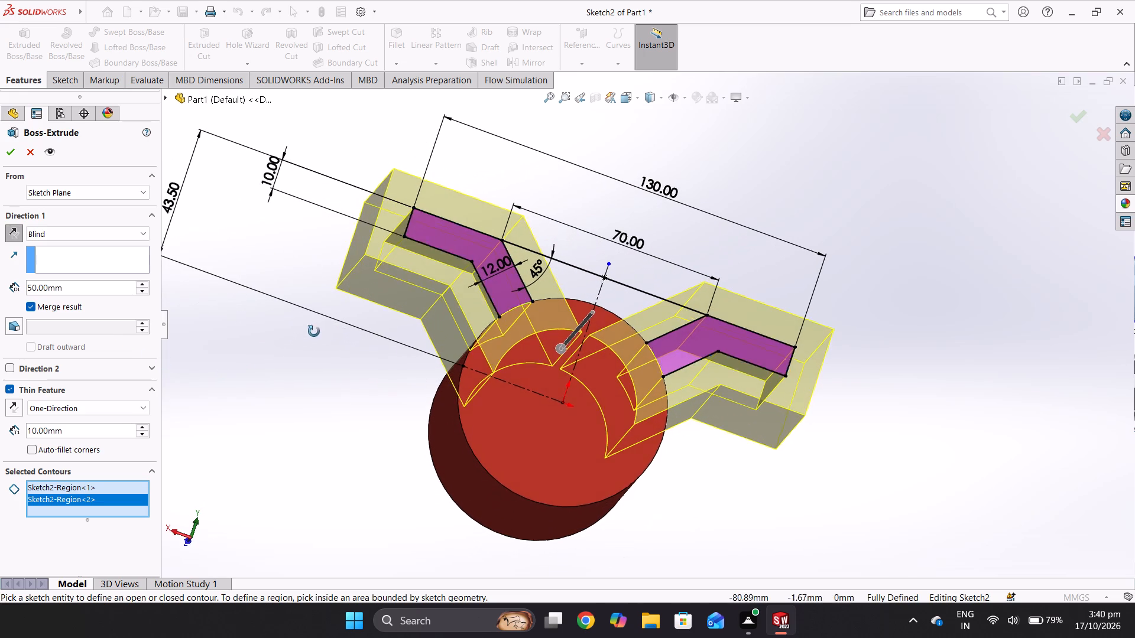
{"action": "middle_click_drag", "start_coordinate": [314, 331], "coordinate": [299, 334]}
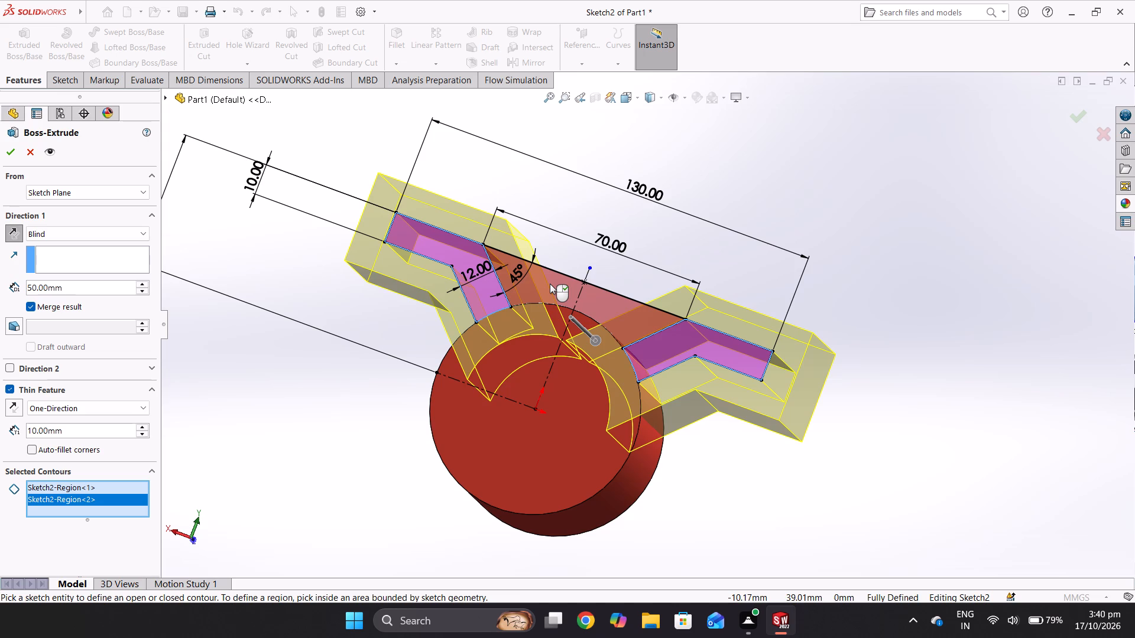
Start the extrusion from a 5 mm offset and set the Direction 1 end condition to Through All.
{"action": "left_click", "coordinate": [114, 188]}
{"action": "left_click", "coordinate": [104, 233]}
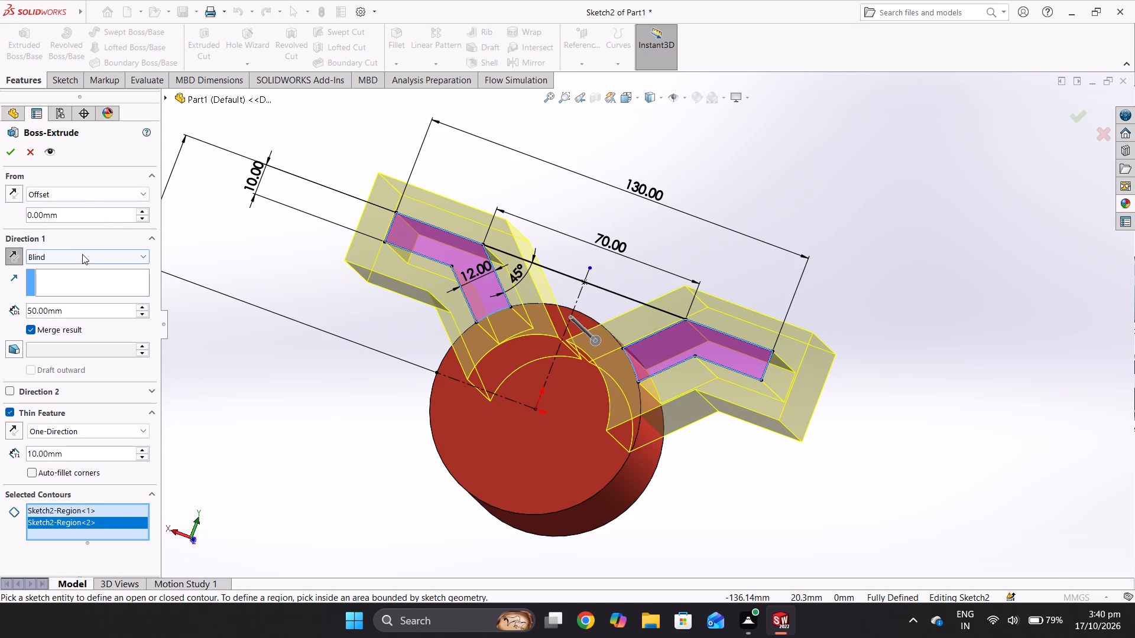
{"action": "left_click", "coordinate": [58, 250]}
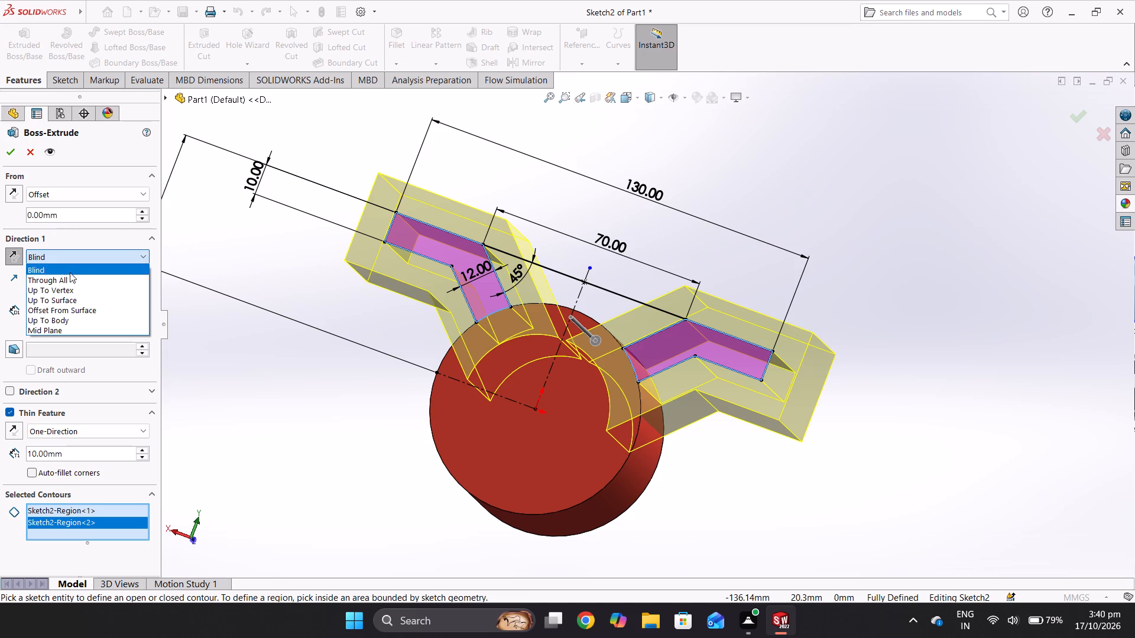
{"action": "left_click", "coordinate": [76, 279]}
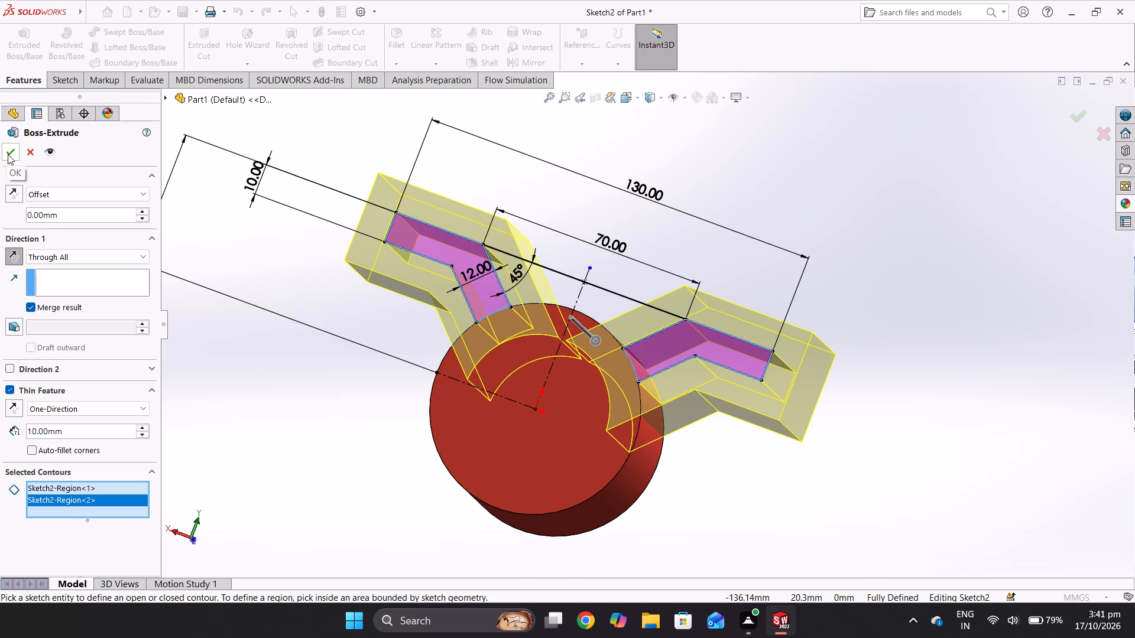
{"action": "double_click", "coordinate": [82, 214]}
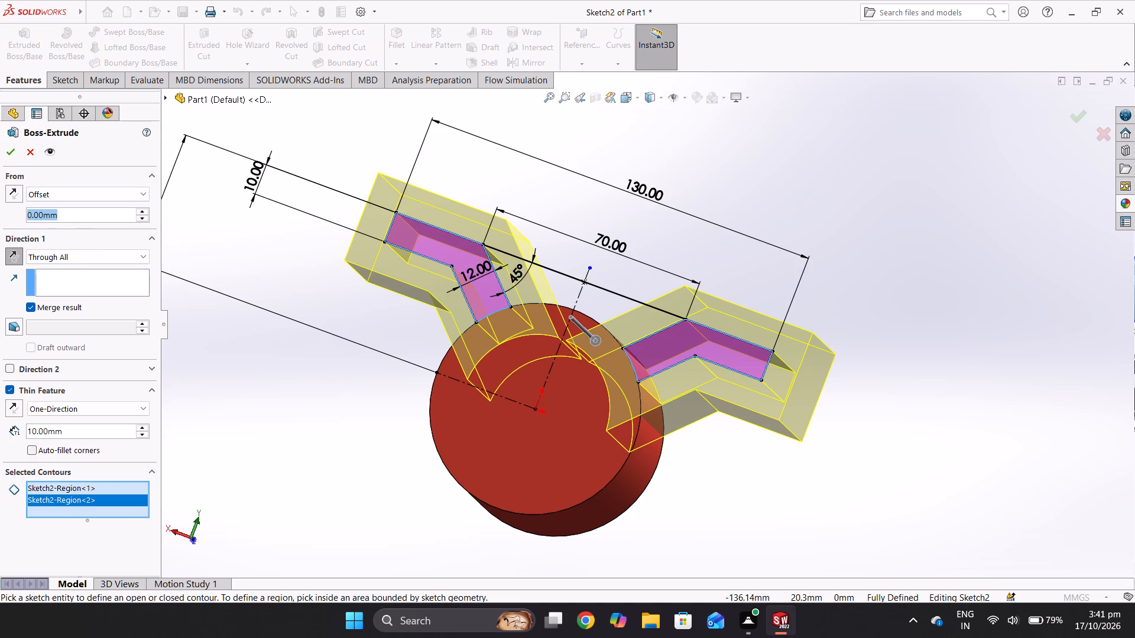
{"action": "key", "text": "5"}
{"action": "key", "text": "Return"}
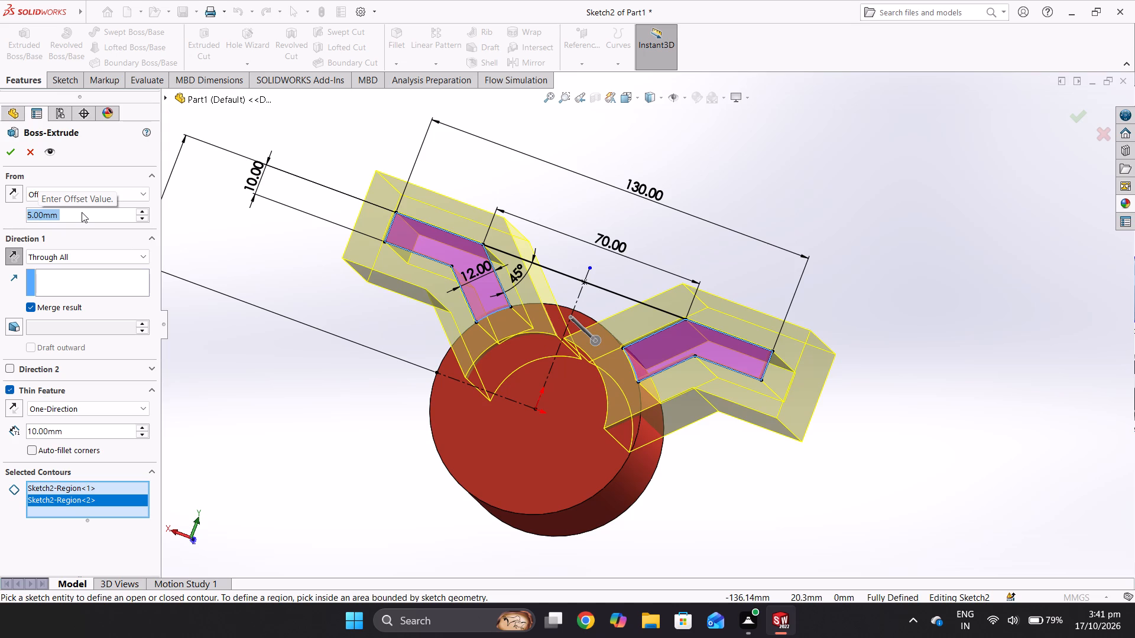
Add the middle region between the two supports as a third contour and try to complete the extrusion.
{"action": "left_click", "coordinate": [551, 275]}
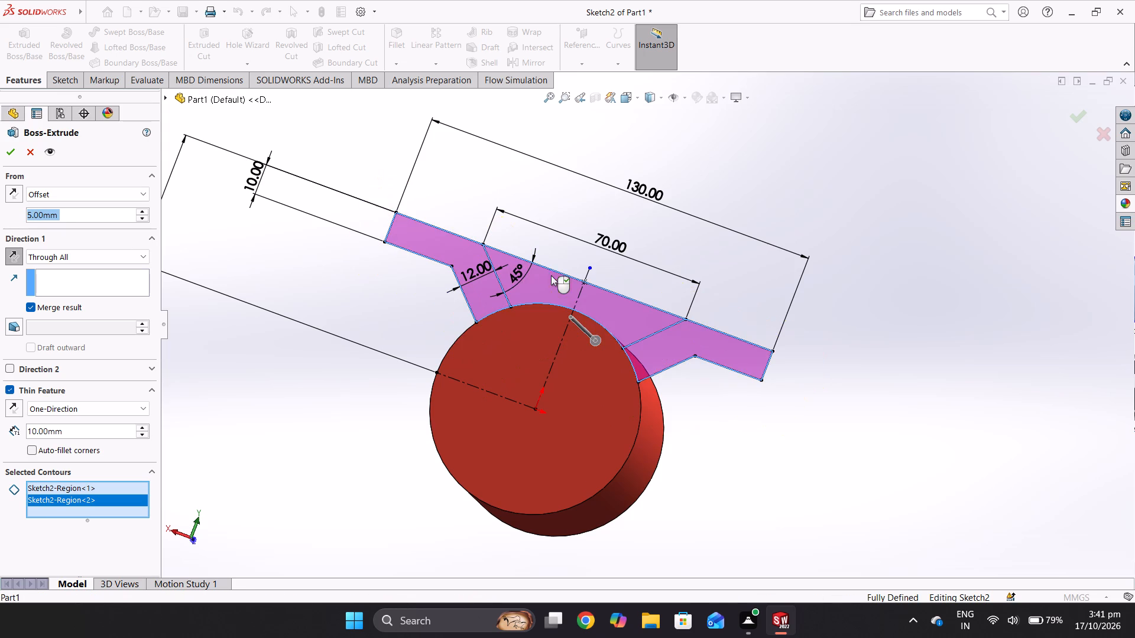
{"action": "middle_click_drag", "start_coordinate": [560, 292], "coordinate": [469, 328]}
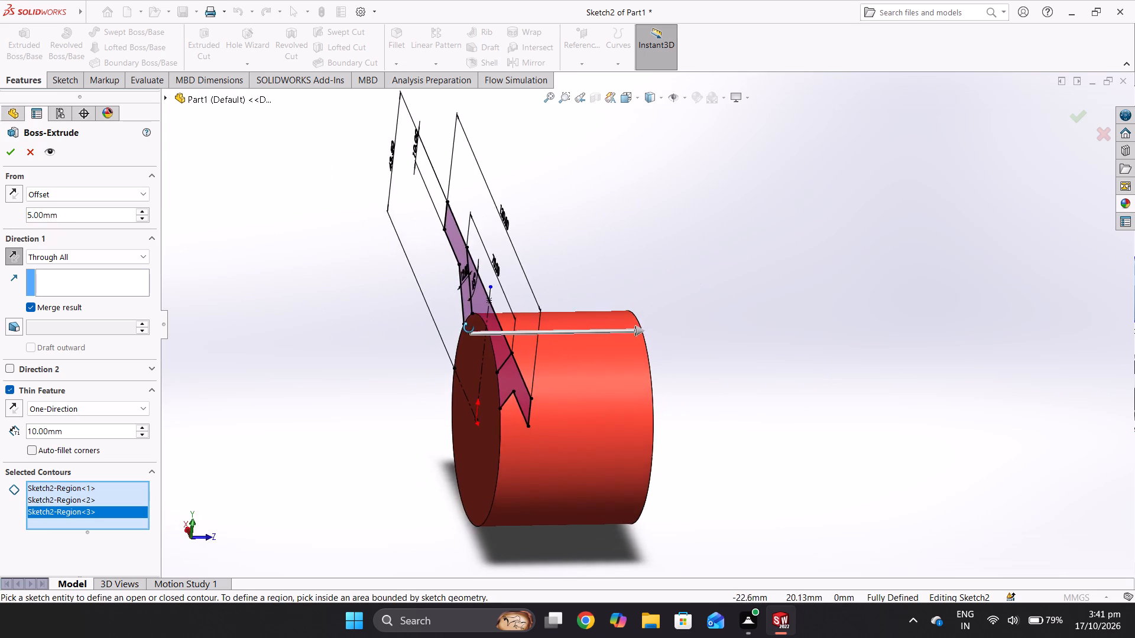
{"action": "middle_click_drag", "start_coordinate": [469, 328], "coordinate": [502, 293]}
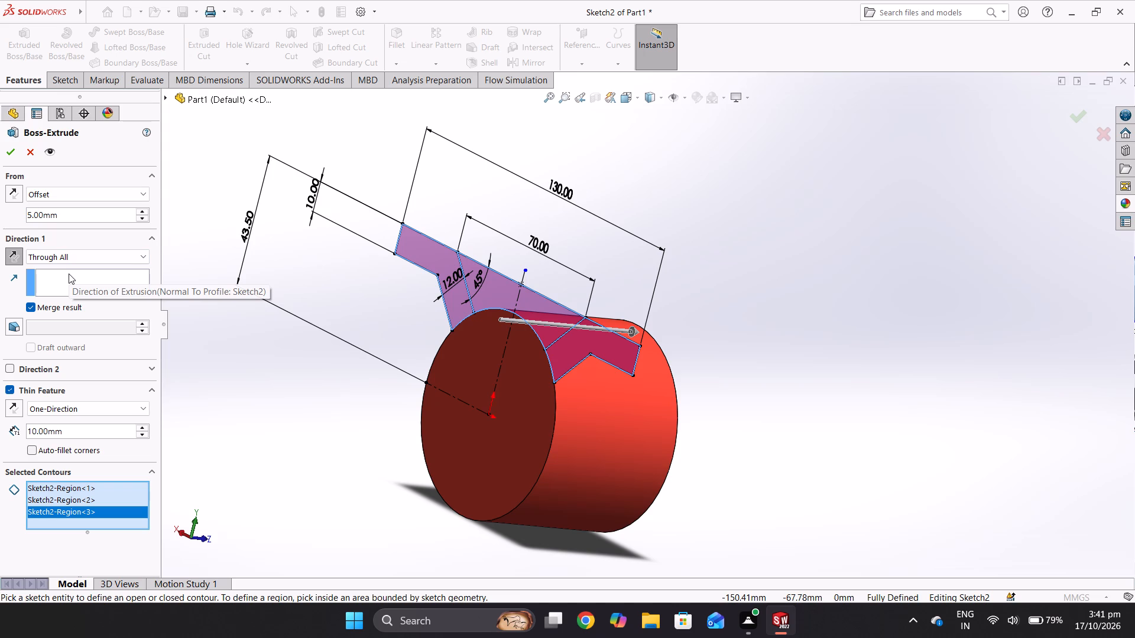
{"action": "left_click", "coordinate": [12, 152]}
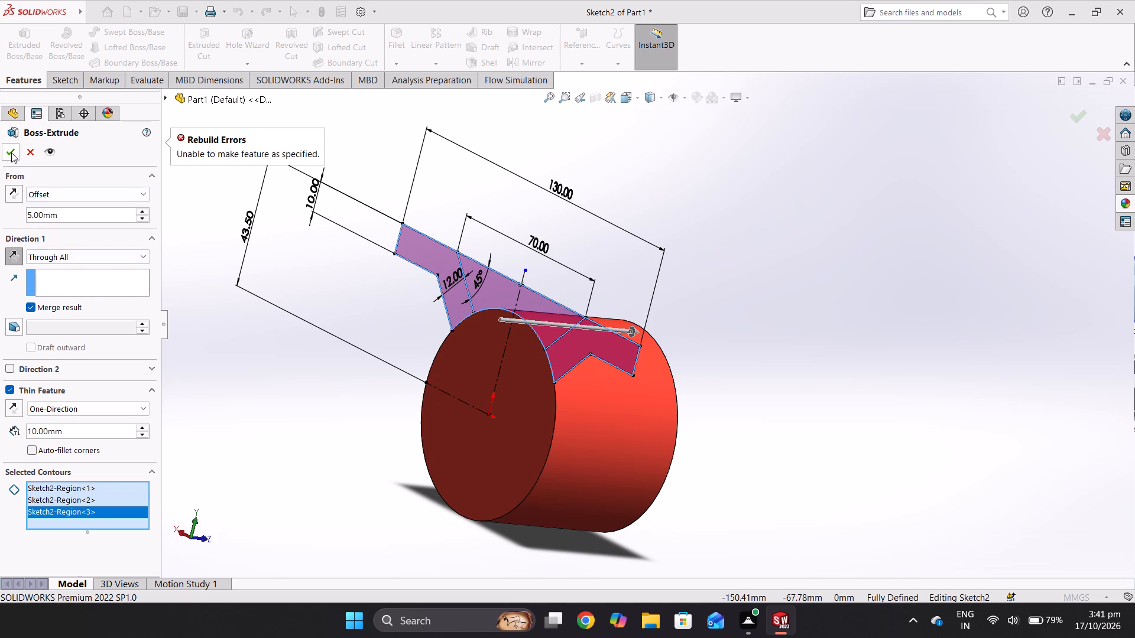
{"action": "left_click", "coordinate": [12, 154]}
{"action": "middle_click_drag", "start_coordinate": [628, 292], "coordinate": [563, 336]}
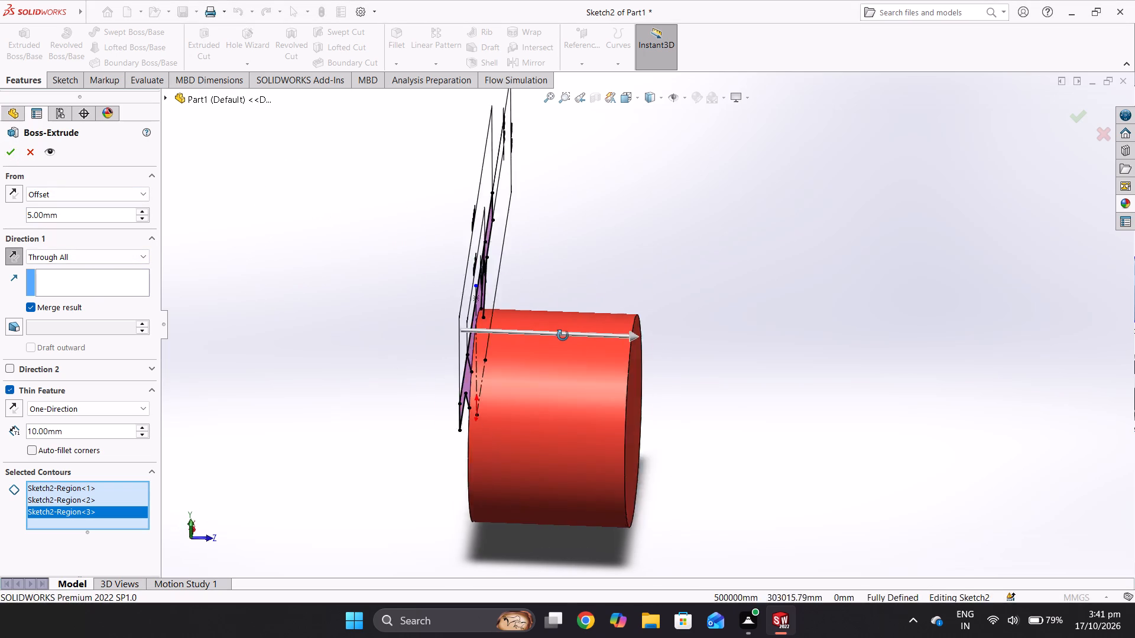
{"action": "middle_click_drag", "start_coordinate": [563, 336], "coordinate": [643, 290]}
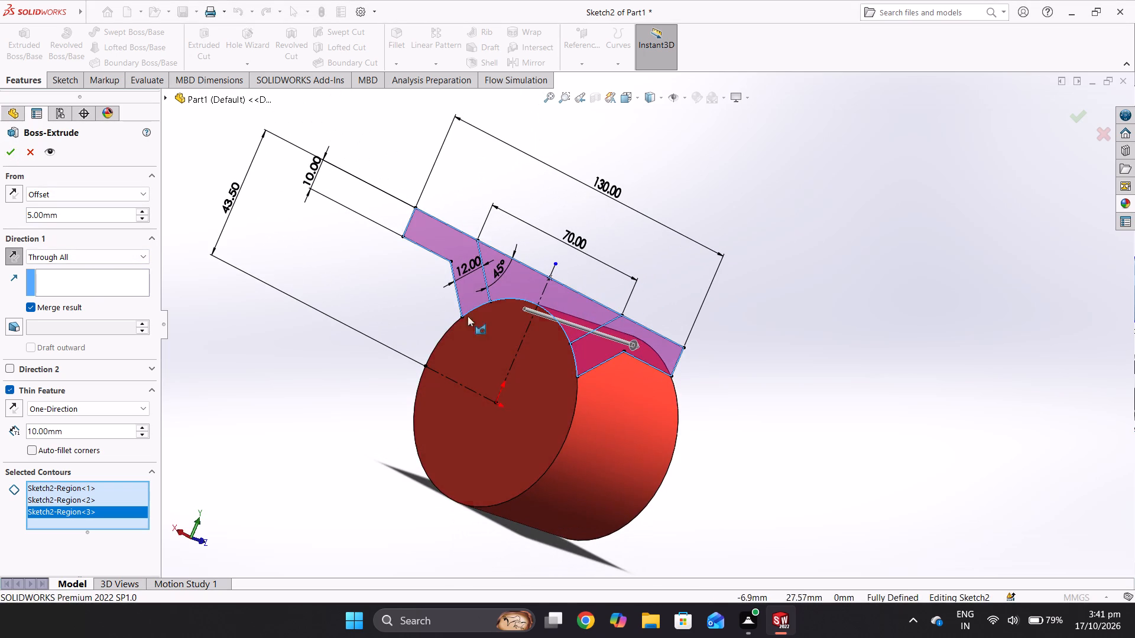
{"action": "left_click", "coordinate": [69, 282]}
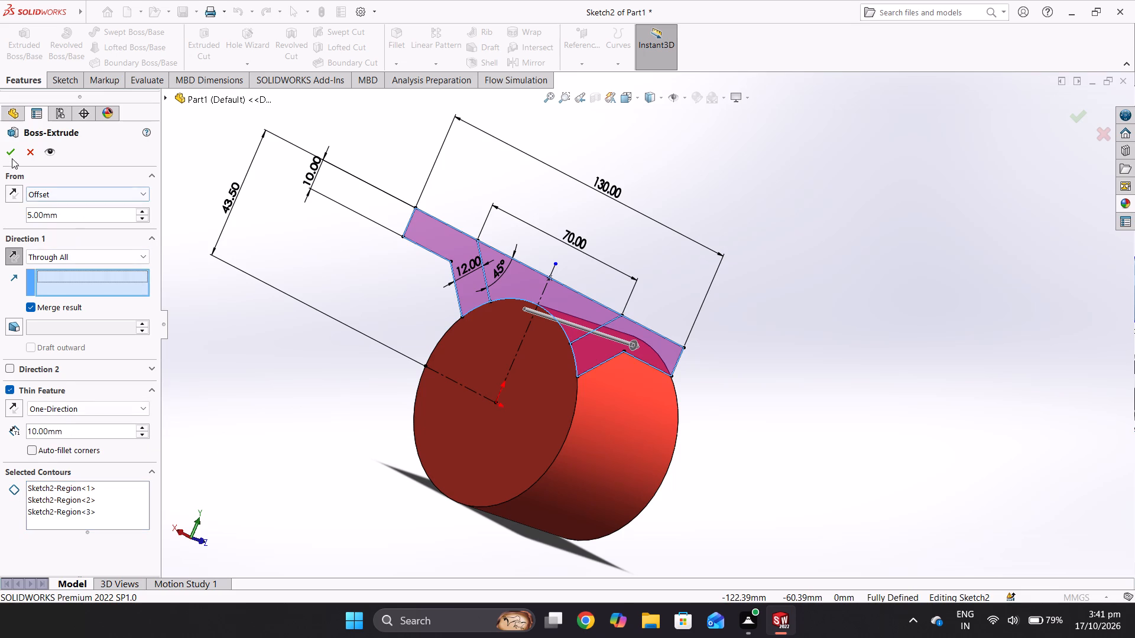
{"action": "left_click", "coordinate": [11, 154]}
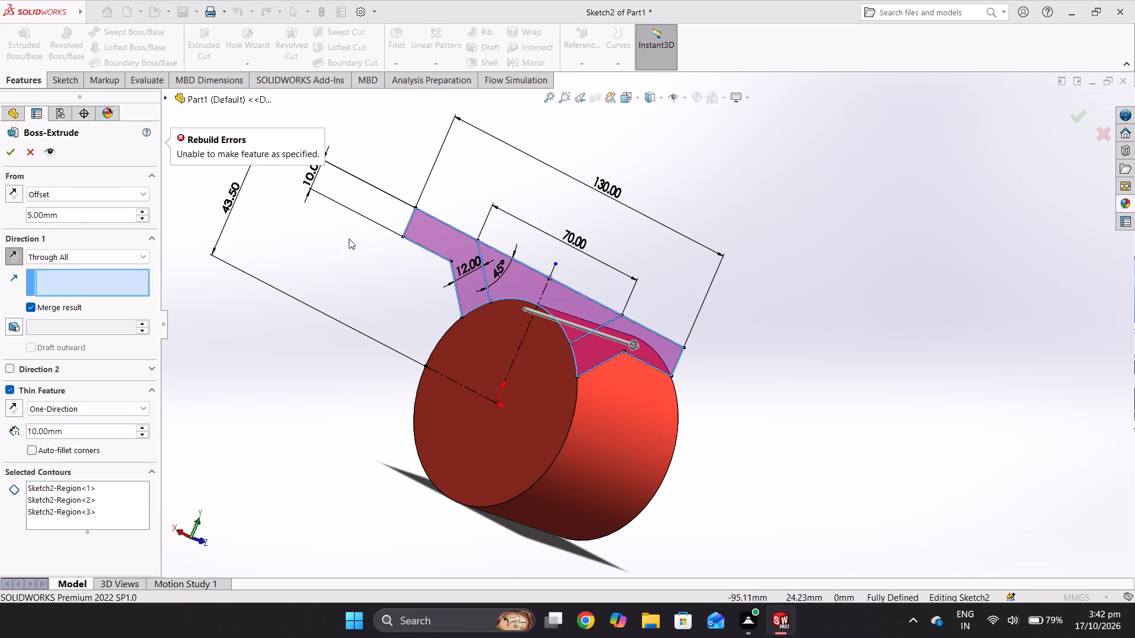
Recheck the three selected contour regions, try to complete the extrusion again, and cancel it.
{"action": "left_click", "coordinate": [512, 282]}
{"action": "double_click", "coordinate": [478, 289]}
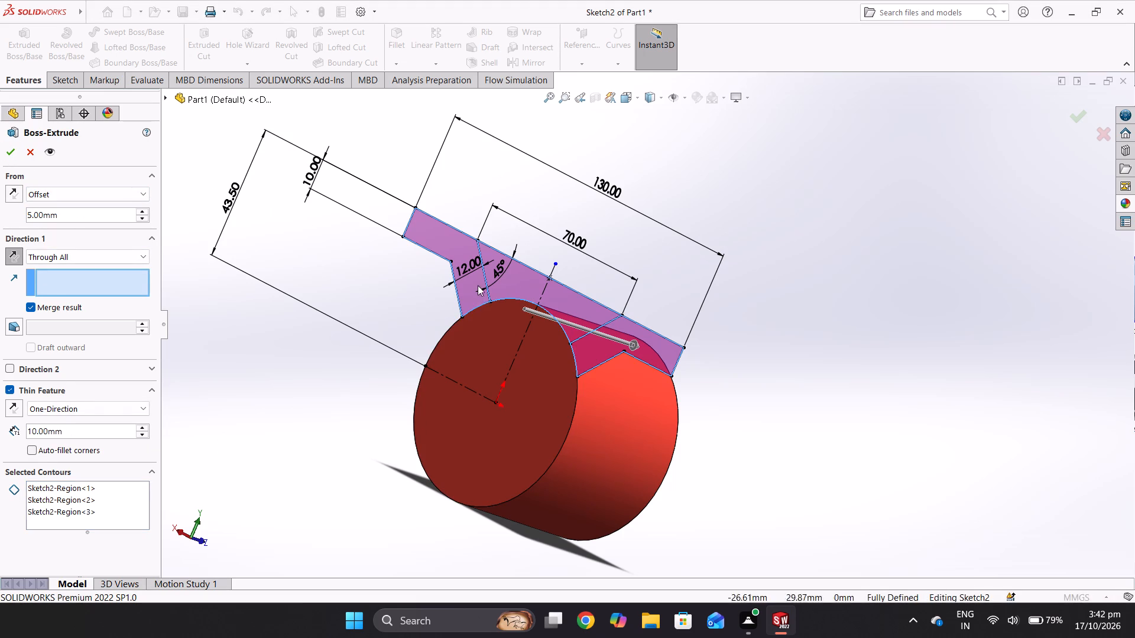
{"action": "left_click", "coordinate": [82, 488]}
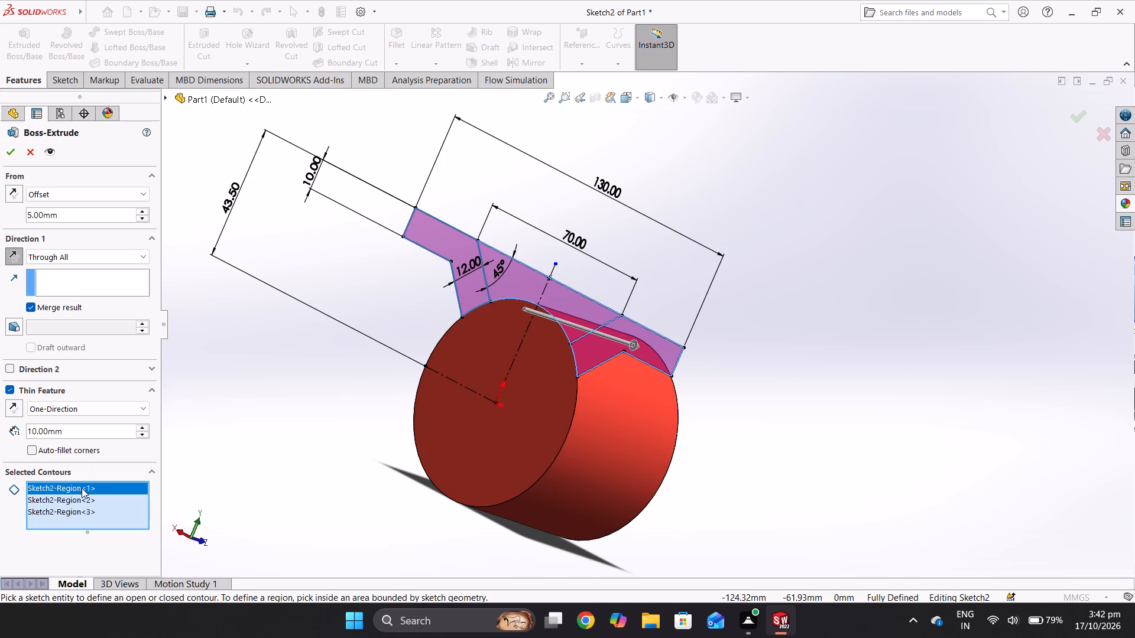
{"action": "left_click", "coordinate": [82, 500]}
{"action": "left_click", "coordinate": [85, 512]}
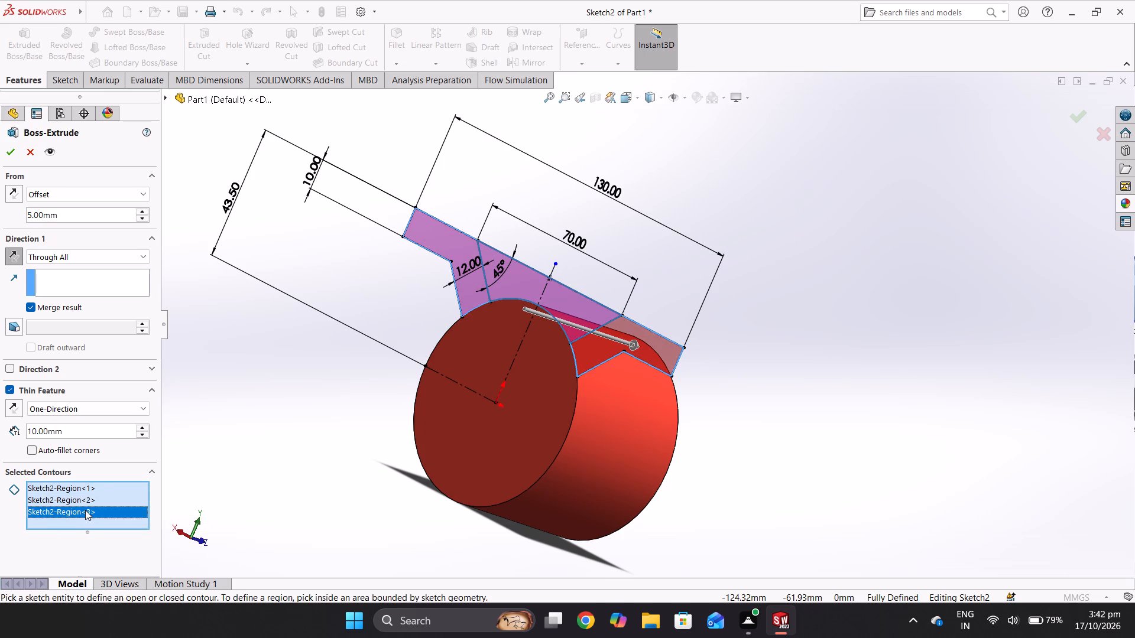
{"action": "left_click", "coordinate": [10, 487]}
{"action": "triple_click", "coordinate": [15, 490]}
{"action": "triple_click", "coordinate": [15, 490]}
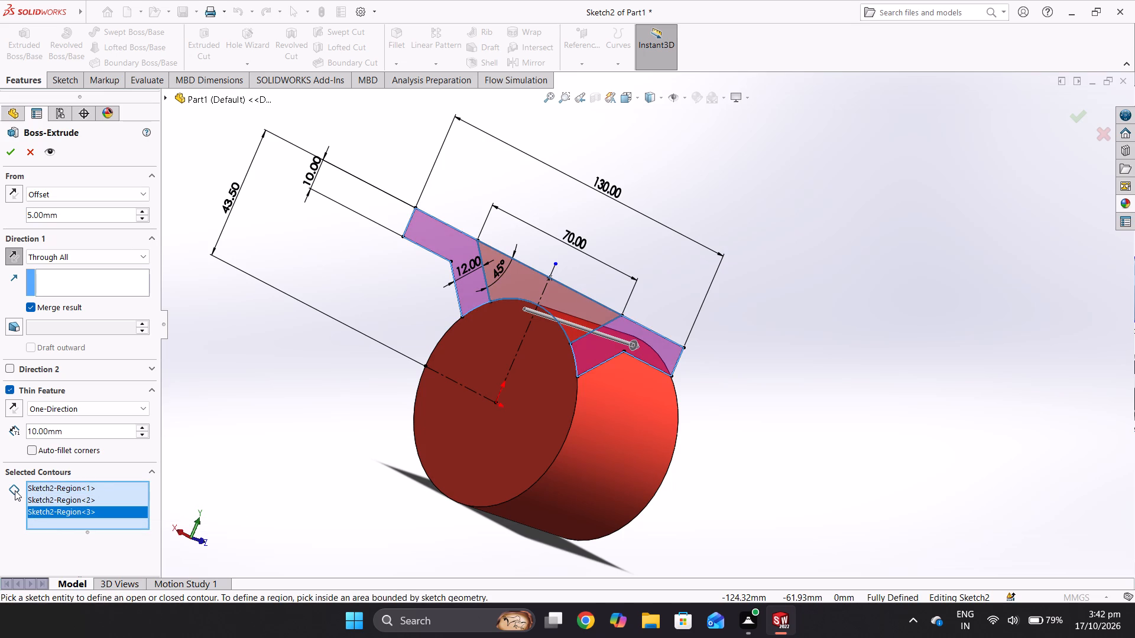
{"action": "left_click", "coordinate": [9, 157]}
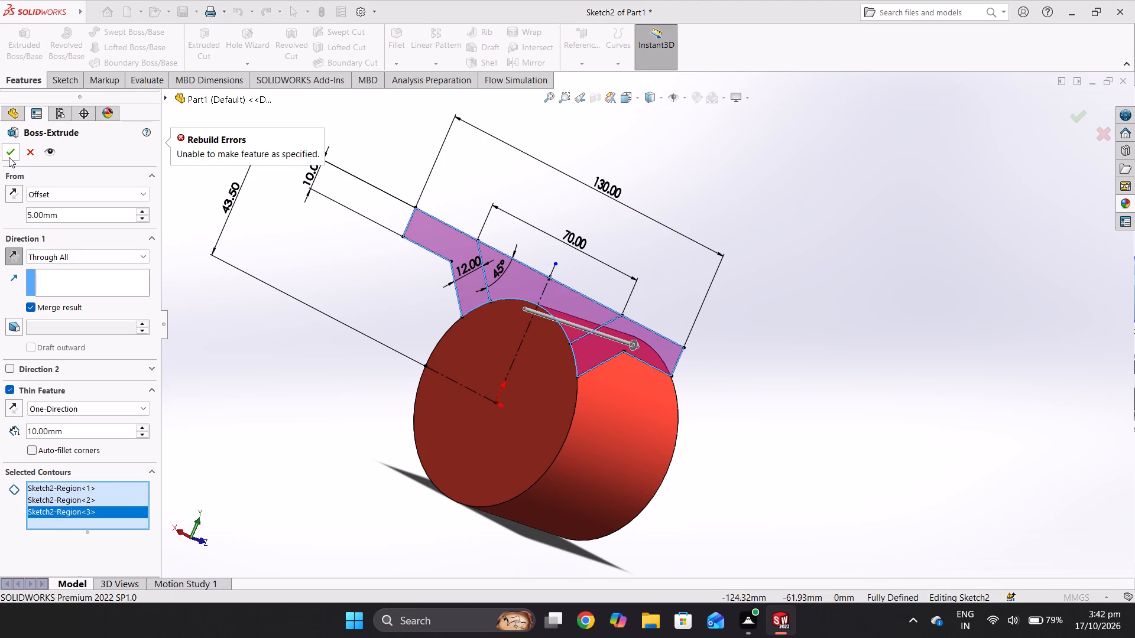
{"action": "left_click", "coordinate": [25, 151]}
Restart the Extruded Boss/Base command on the flange sketch.
{"action": "middle_click_drag", "start_coordinate": [454, 327], "coordinate": [476, 380]}
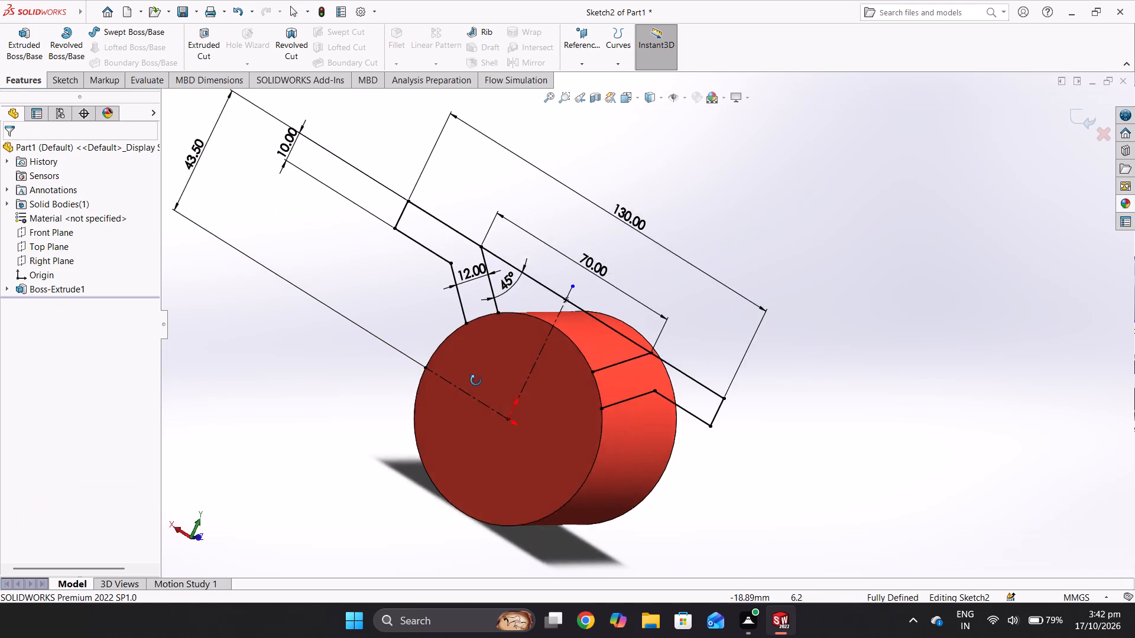
{"action": "middle_click_drag", "start_coordinate": [476, 380], "coordinate": [480, 316]}
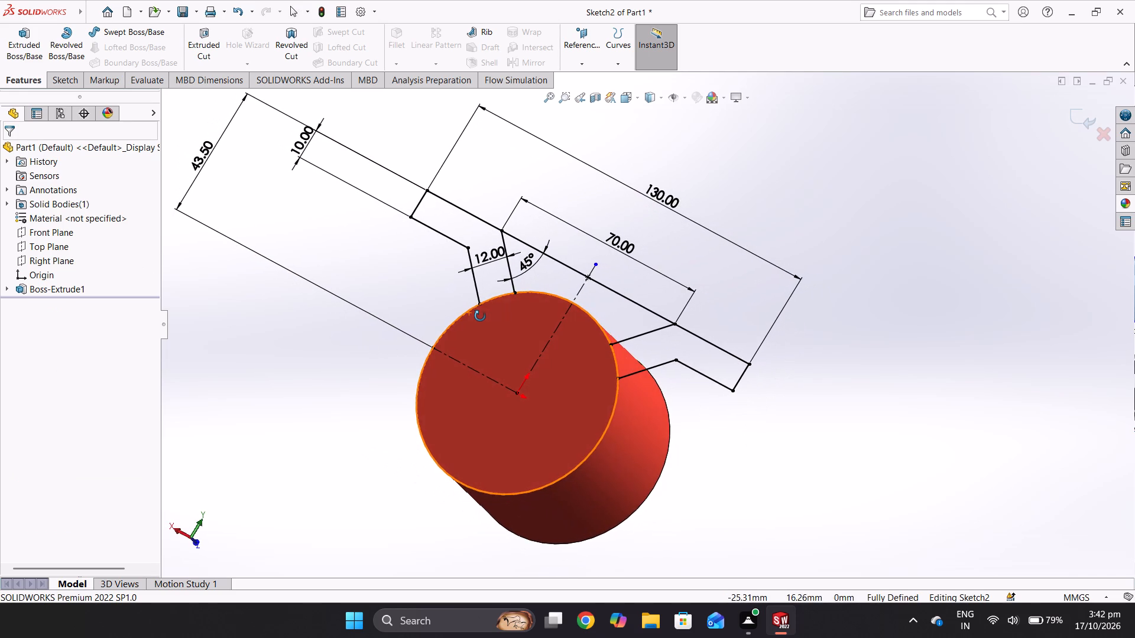
{"action": "middle_click_drag", "start_coordinate": [480, 316], "coordinate": [475, 313]}
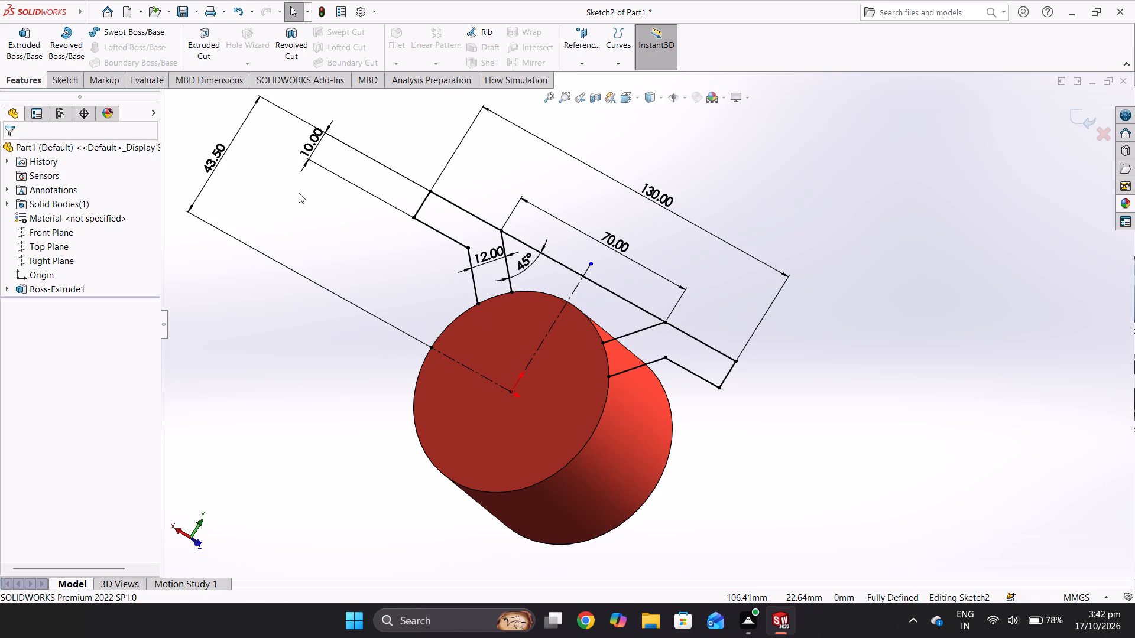
{"action": "left_click", "coordinate": [40, 56]}
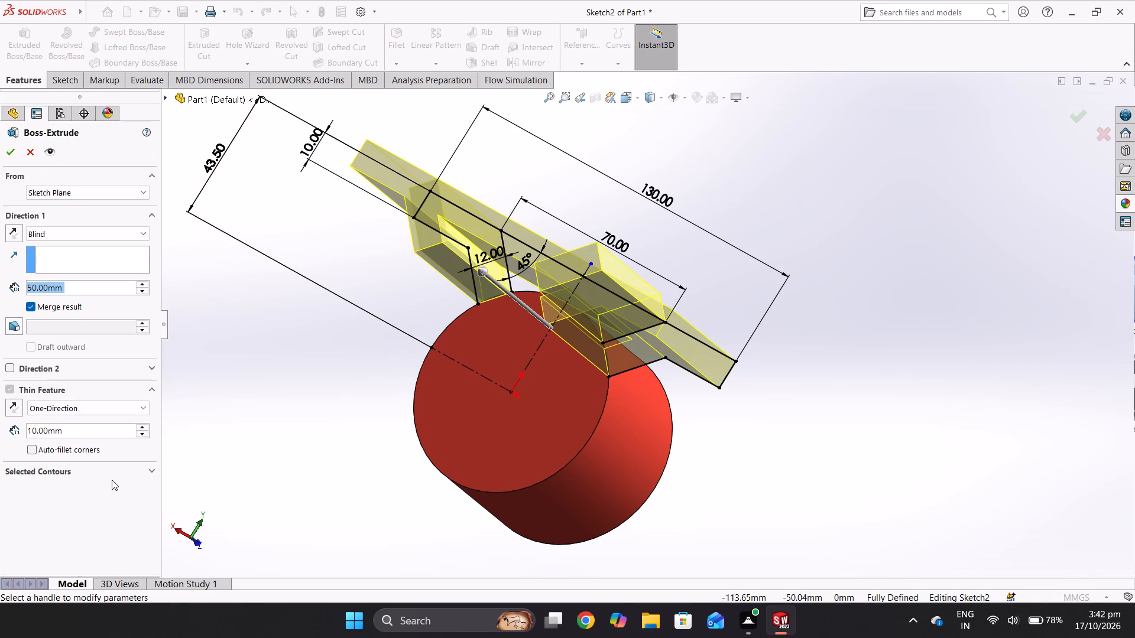
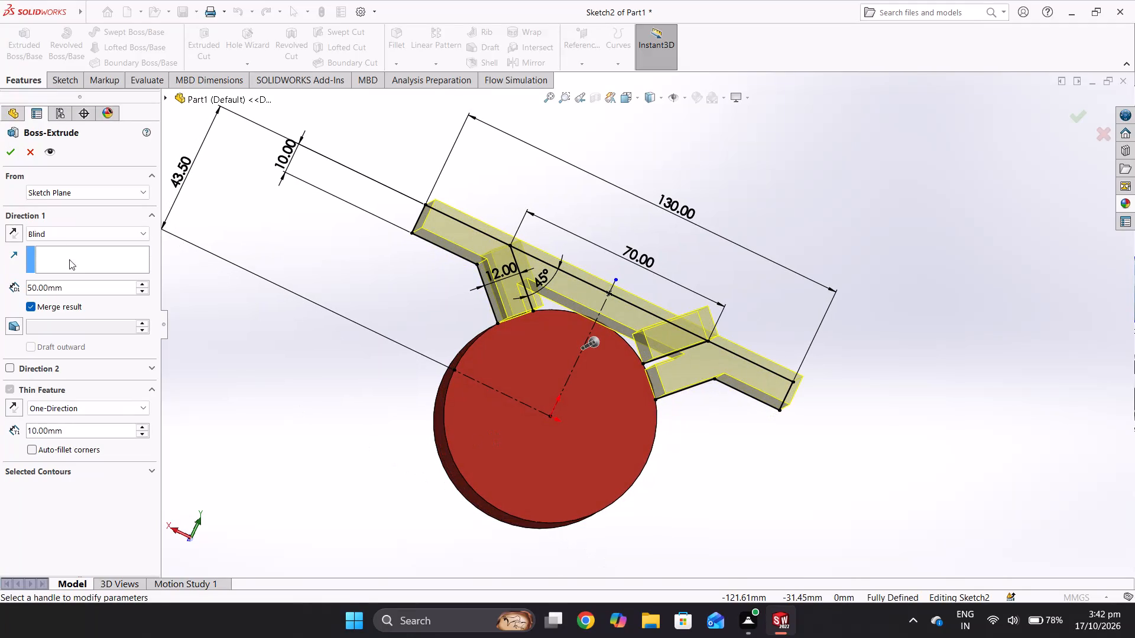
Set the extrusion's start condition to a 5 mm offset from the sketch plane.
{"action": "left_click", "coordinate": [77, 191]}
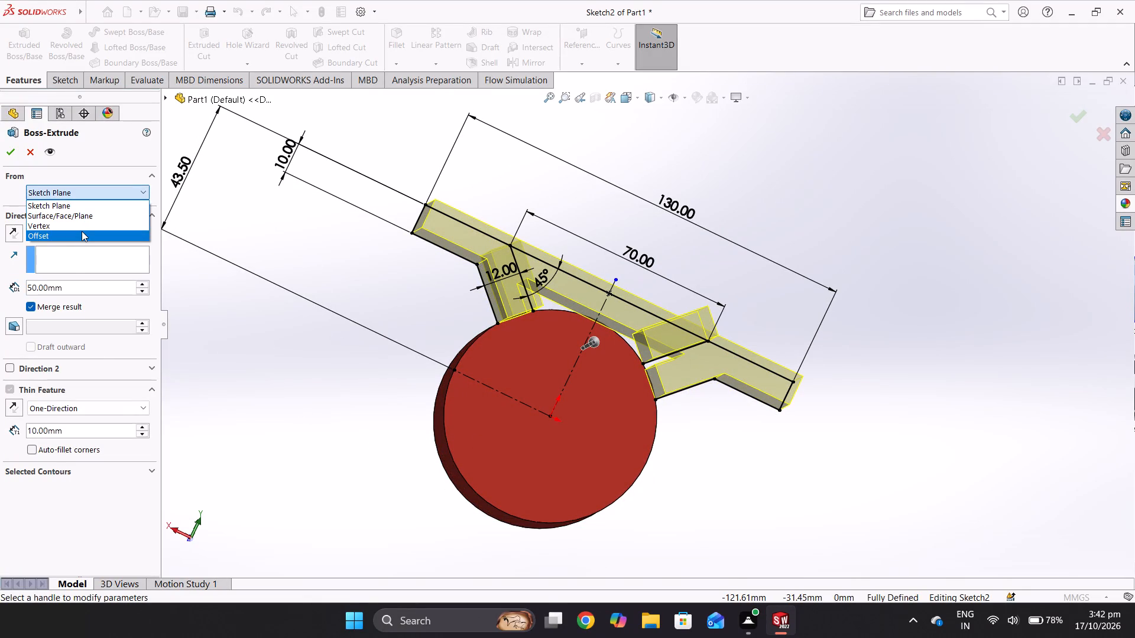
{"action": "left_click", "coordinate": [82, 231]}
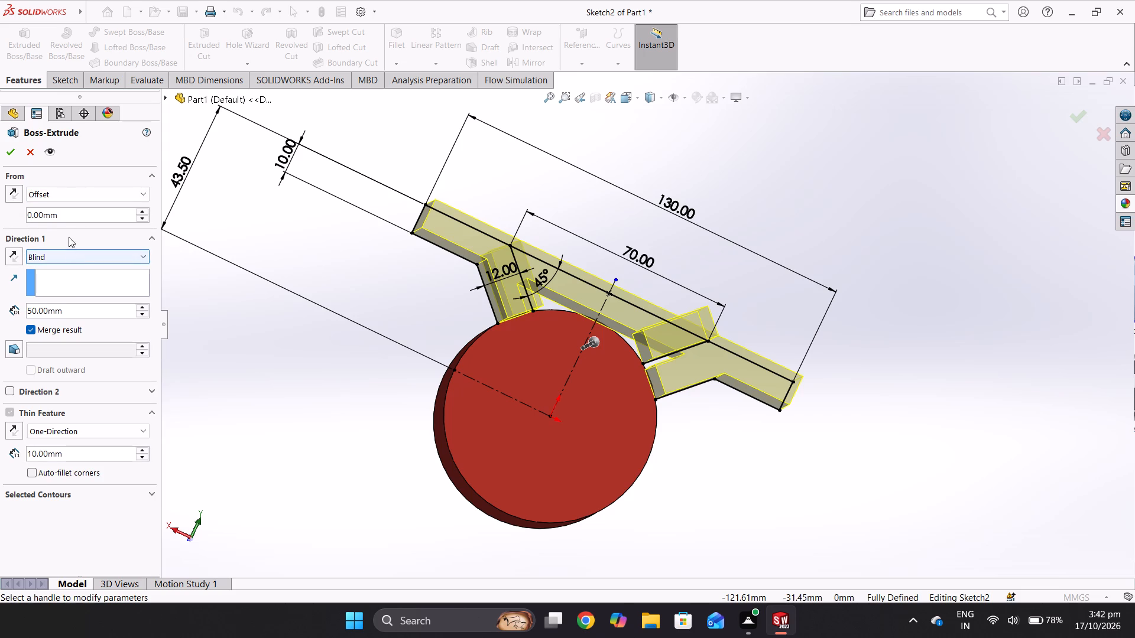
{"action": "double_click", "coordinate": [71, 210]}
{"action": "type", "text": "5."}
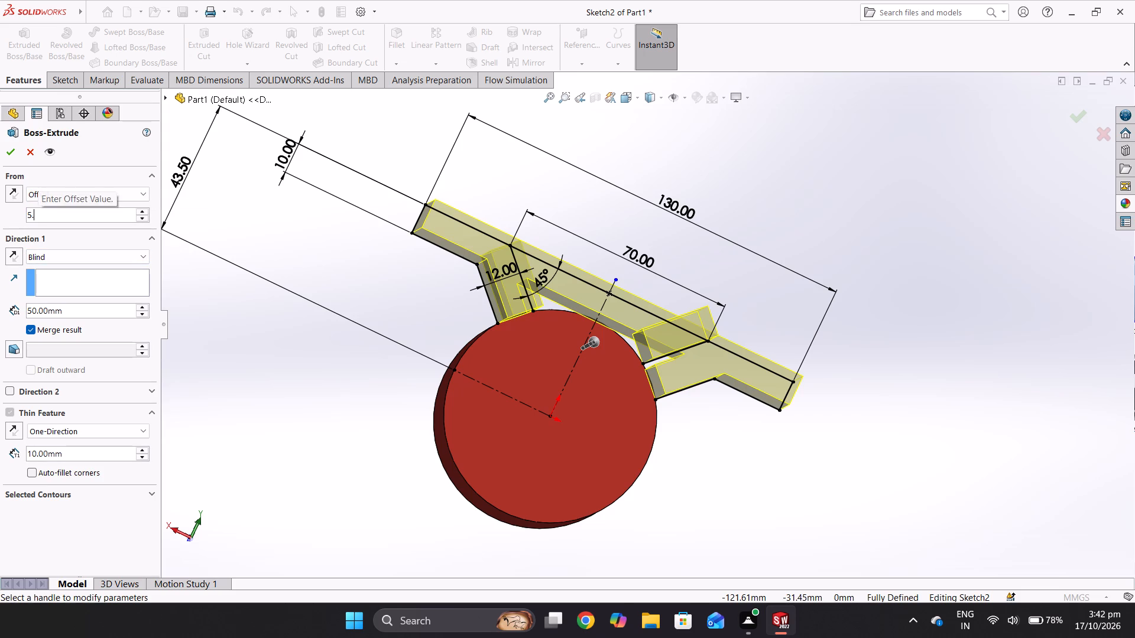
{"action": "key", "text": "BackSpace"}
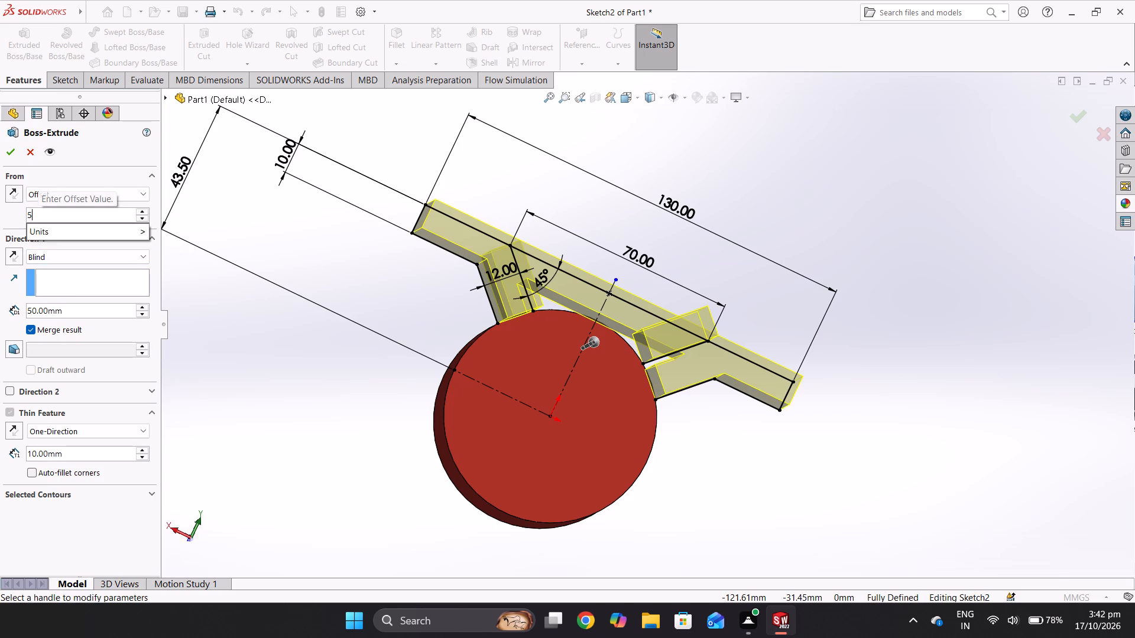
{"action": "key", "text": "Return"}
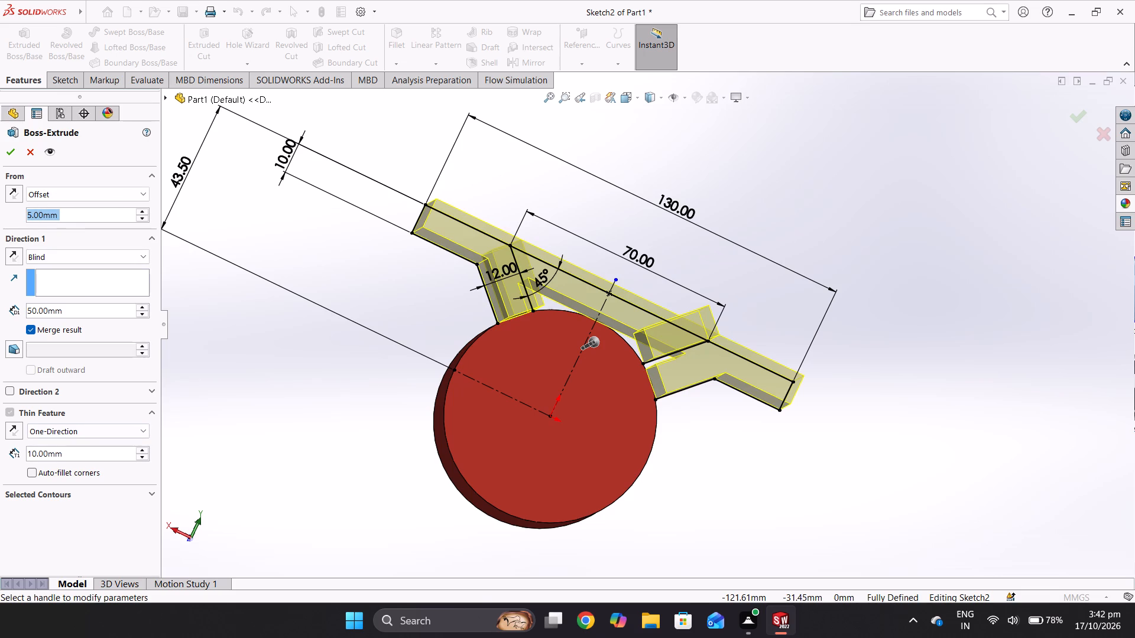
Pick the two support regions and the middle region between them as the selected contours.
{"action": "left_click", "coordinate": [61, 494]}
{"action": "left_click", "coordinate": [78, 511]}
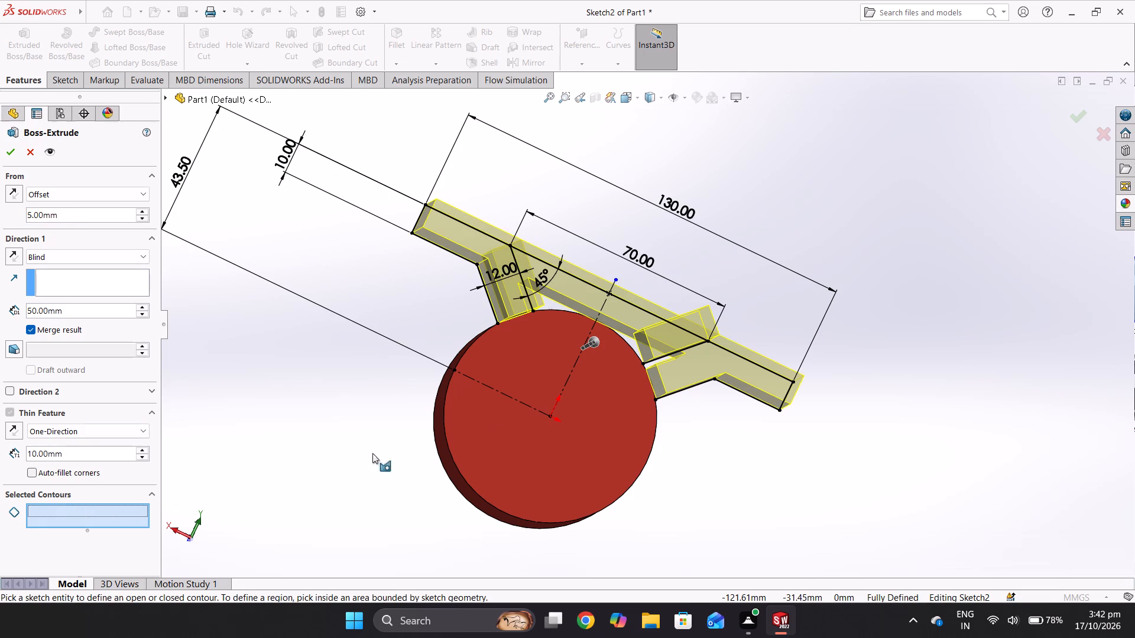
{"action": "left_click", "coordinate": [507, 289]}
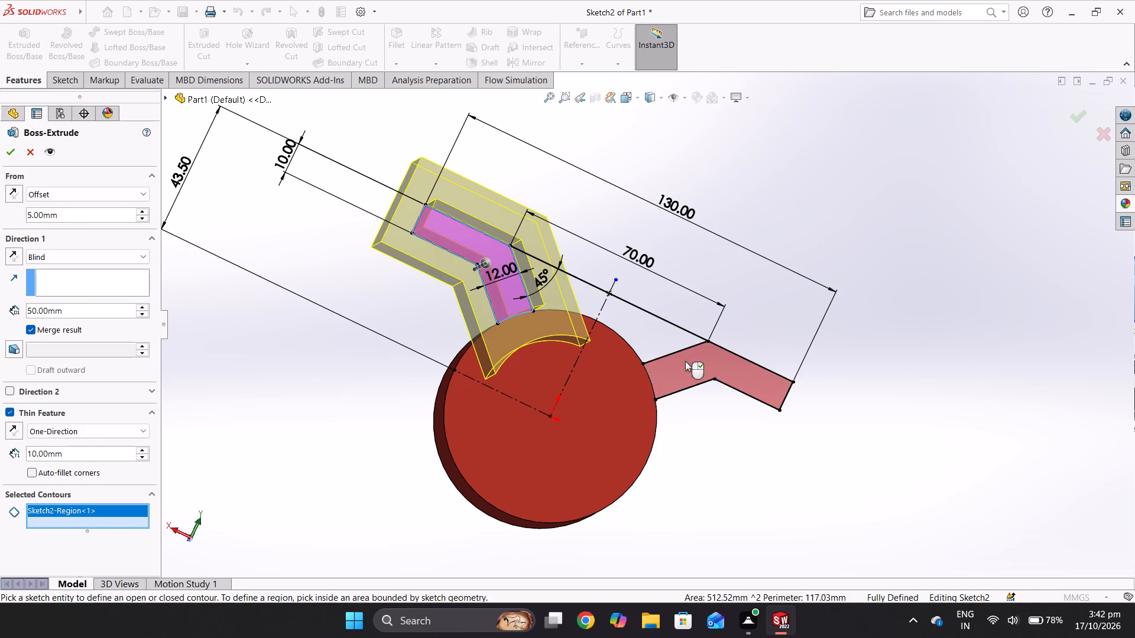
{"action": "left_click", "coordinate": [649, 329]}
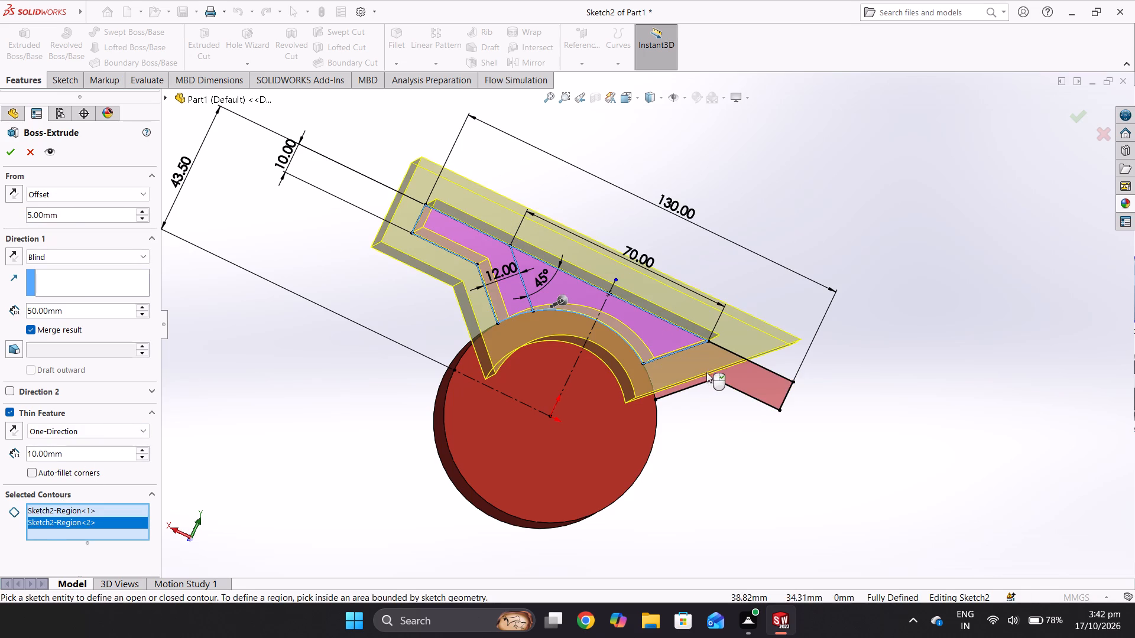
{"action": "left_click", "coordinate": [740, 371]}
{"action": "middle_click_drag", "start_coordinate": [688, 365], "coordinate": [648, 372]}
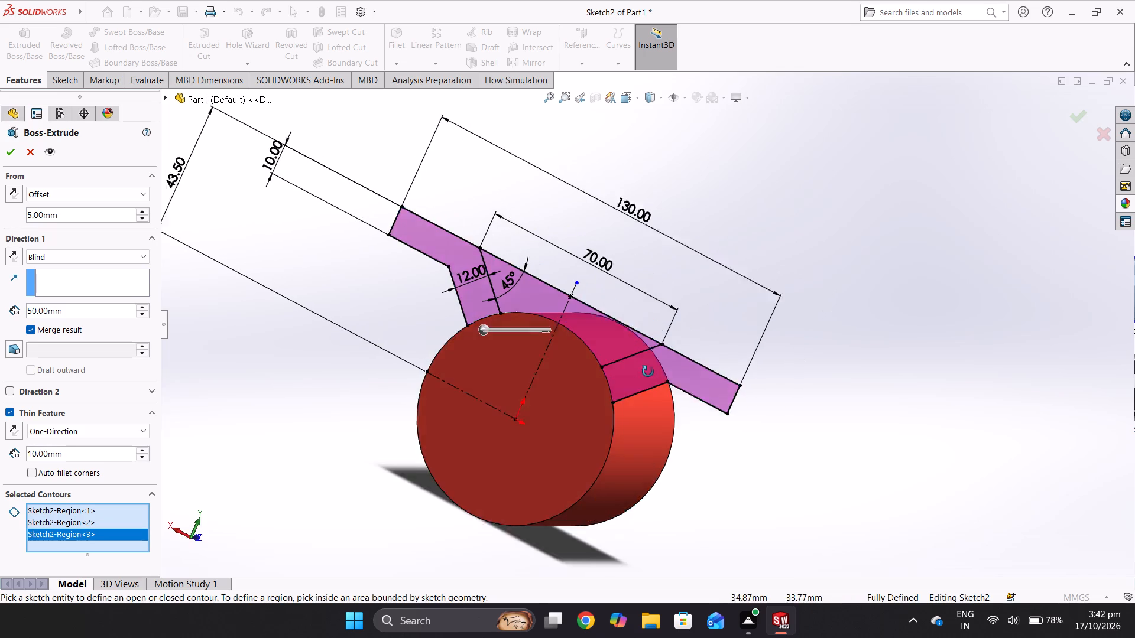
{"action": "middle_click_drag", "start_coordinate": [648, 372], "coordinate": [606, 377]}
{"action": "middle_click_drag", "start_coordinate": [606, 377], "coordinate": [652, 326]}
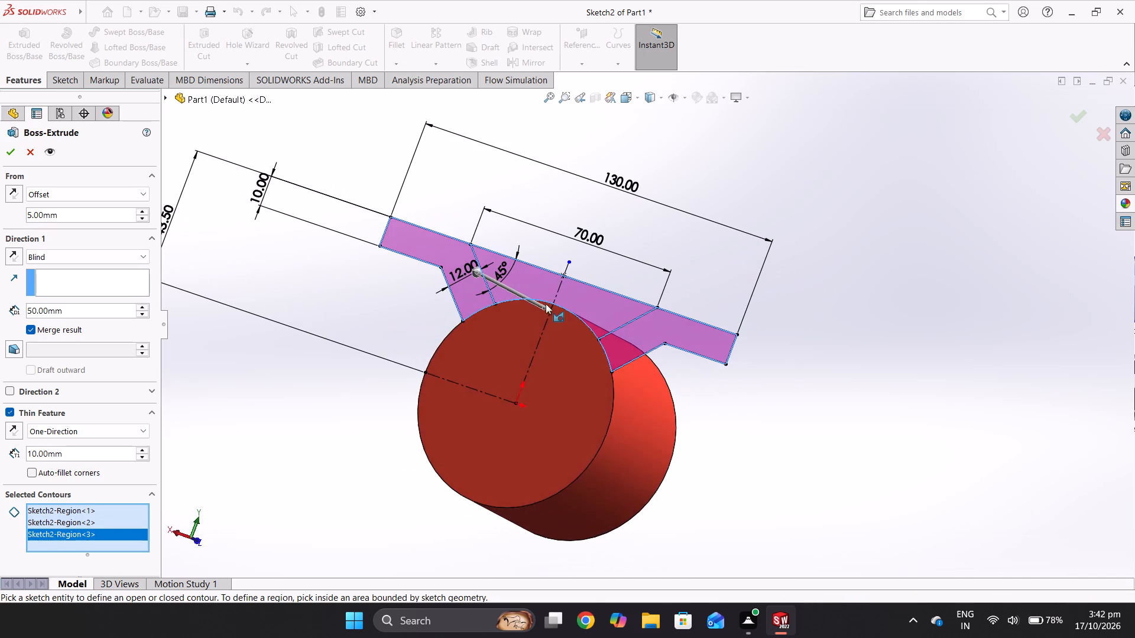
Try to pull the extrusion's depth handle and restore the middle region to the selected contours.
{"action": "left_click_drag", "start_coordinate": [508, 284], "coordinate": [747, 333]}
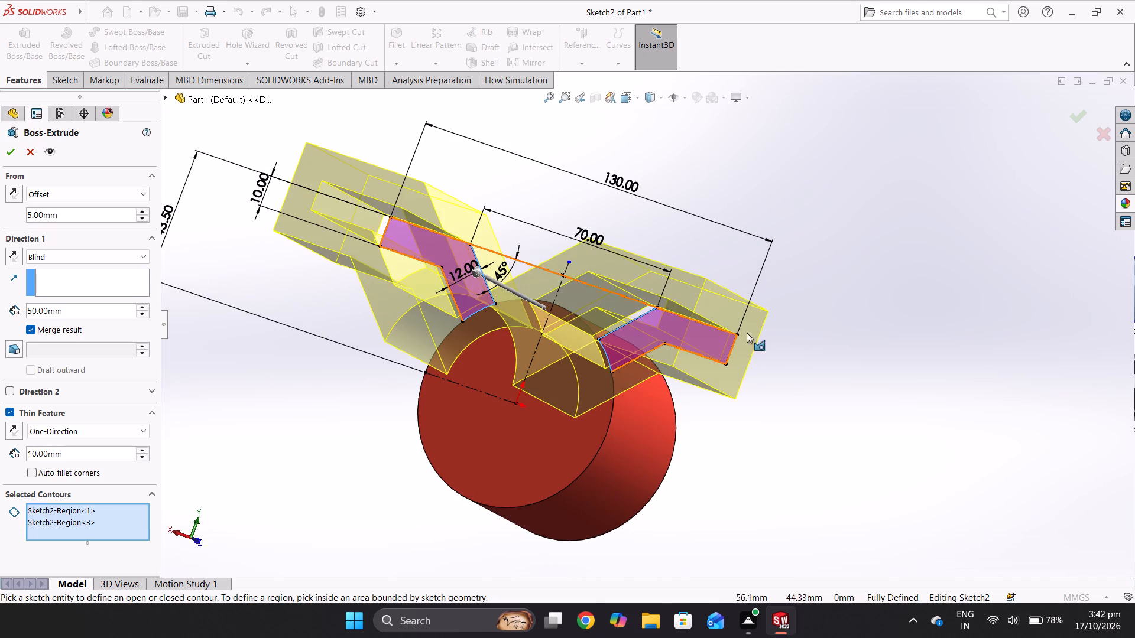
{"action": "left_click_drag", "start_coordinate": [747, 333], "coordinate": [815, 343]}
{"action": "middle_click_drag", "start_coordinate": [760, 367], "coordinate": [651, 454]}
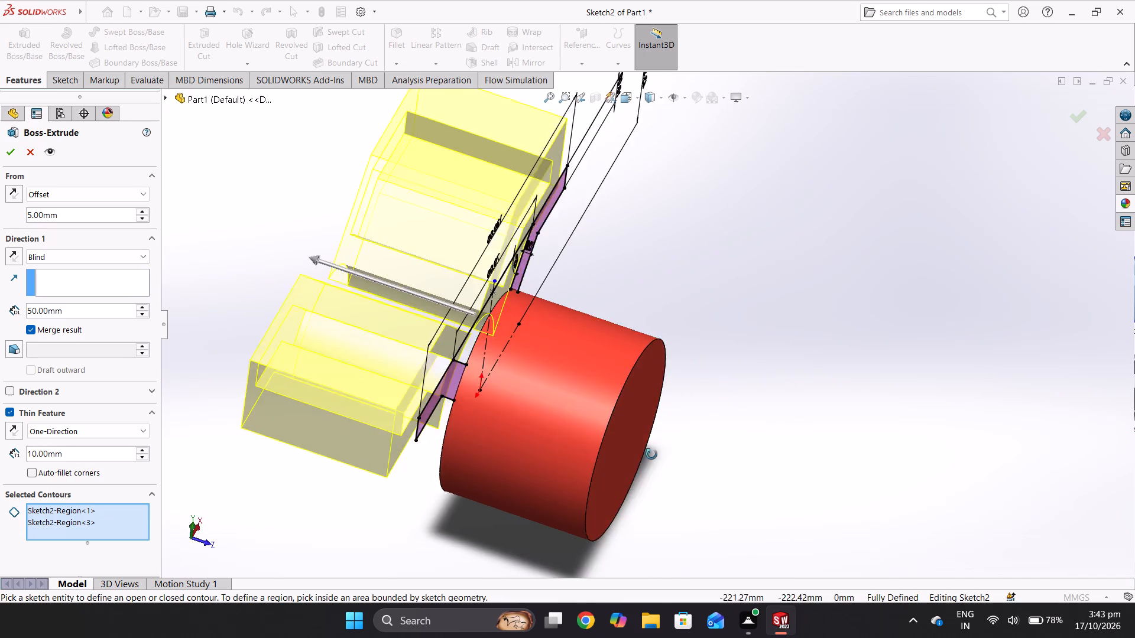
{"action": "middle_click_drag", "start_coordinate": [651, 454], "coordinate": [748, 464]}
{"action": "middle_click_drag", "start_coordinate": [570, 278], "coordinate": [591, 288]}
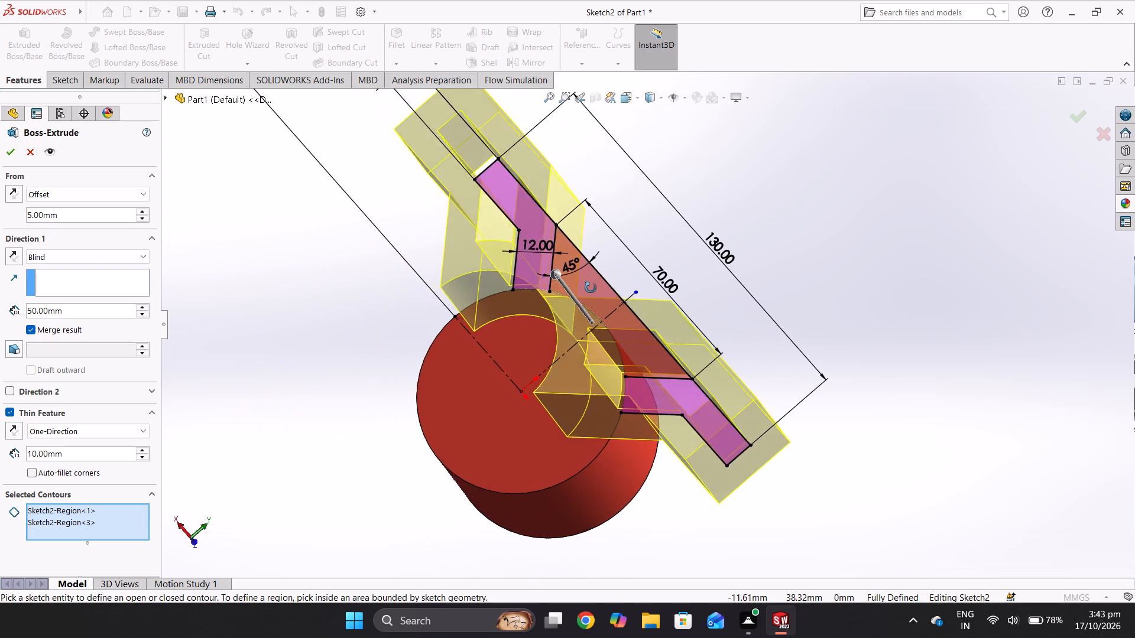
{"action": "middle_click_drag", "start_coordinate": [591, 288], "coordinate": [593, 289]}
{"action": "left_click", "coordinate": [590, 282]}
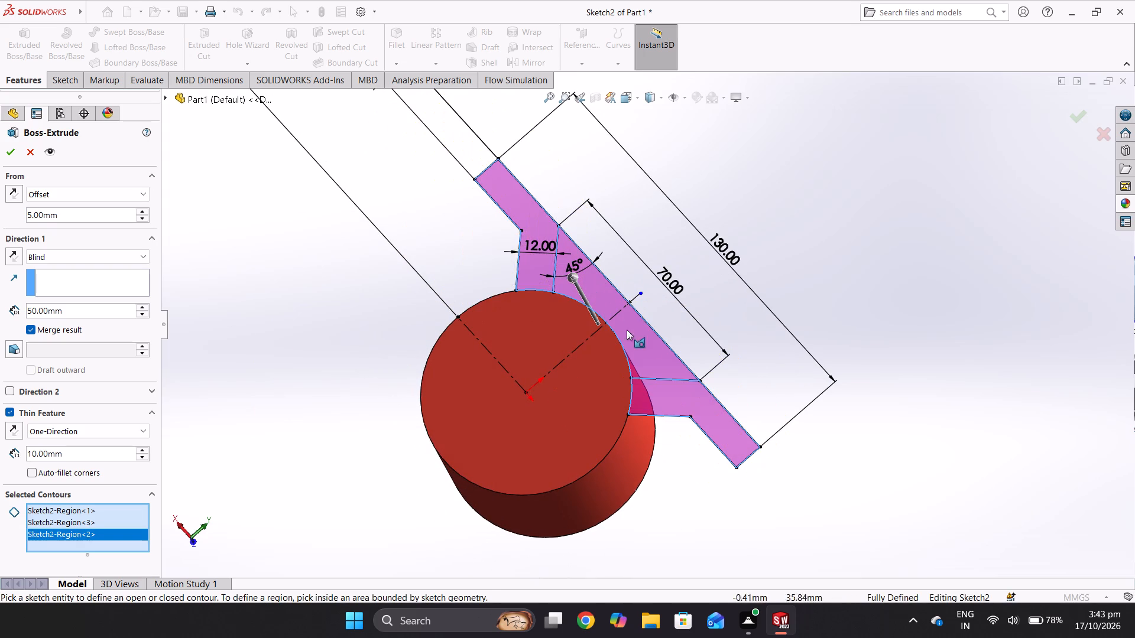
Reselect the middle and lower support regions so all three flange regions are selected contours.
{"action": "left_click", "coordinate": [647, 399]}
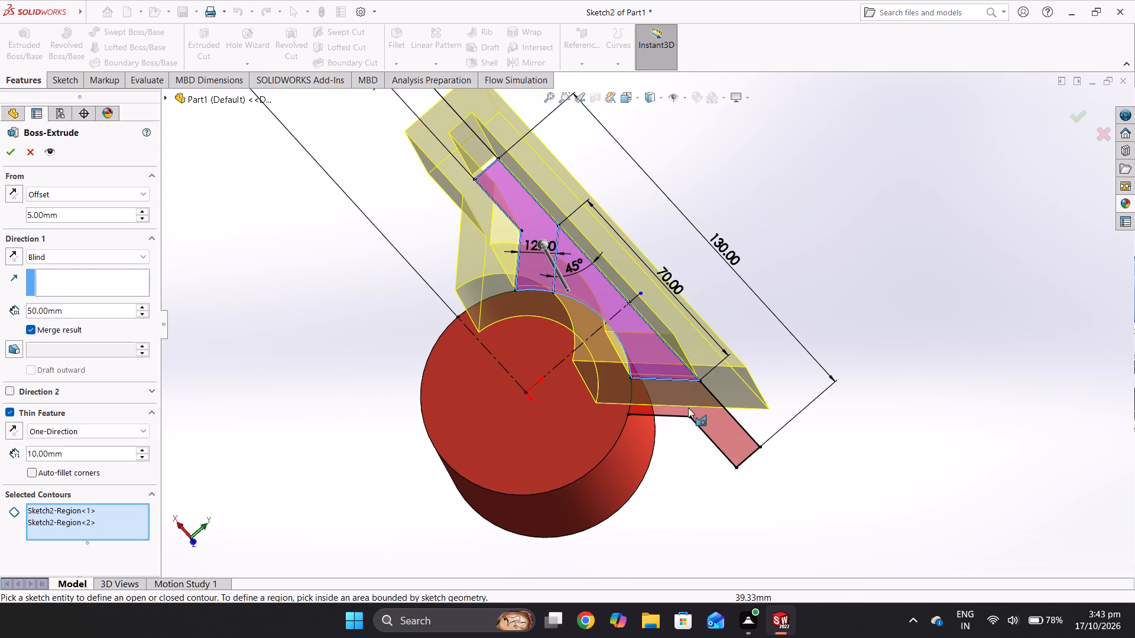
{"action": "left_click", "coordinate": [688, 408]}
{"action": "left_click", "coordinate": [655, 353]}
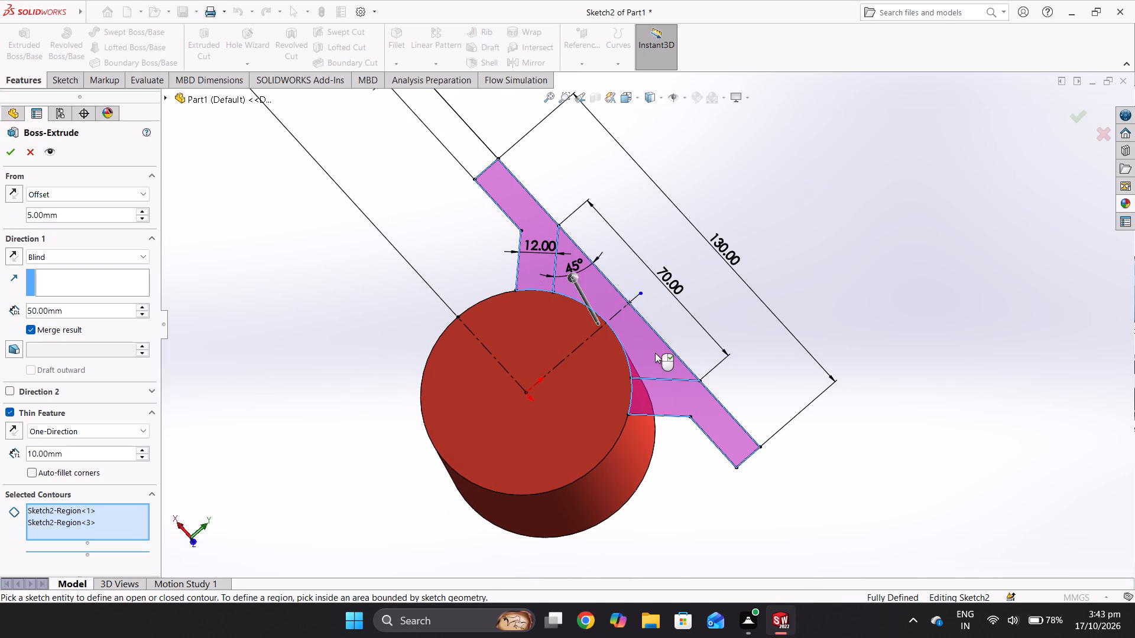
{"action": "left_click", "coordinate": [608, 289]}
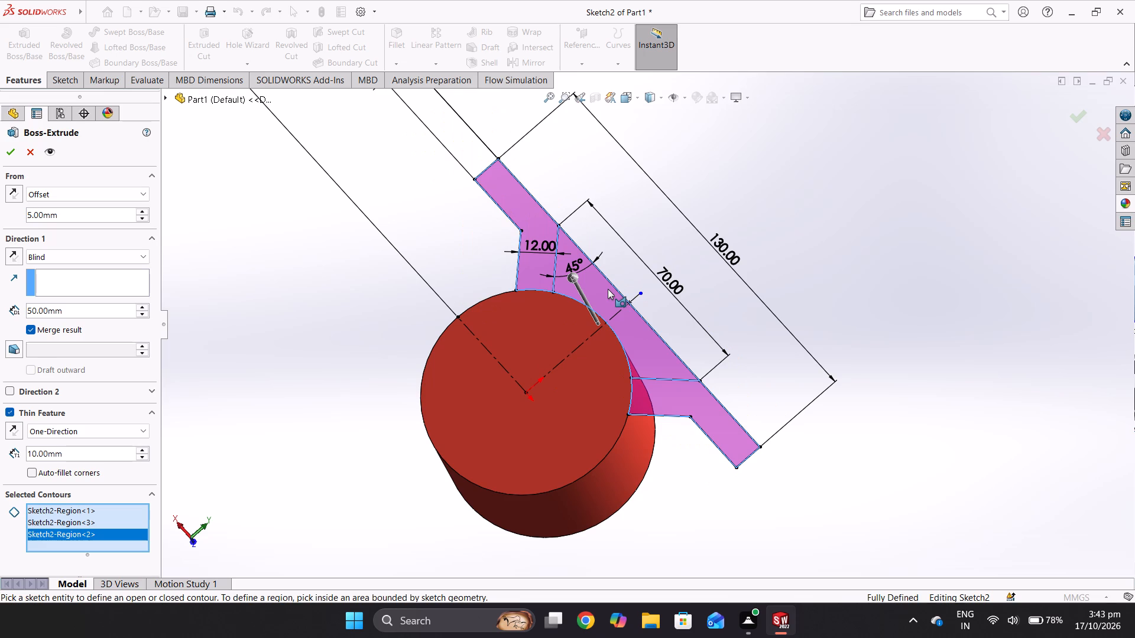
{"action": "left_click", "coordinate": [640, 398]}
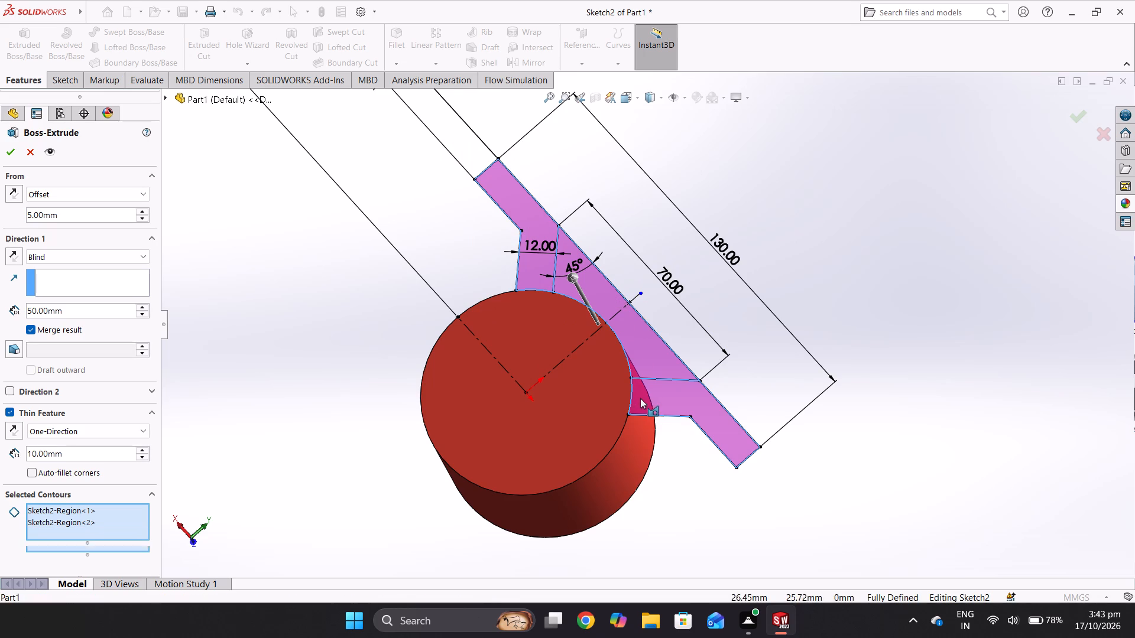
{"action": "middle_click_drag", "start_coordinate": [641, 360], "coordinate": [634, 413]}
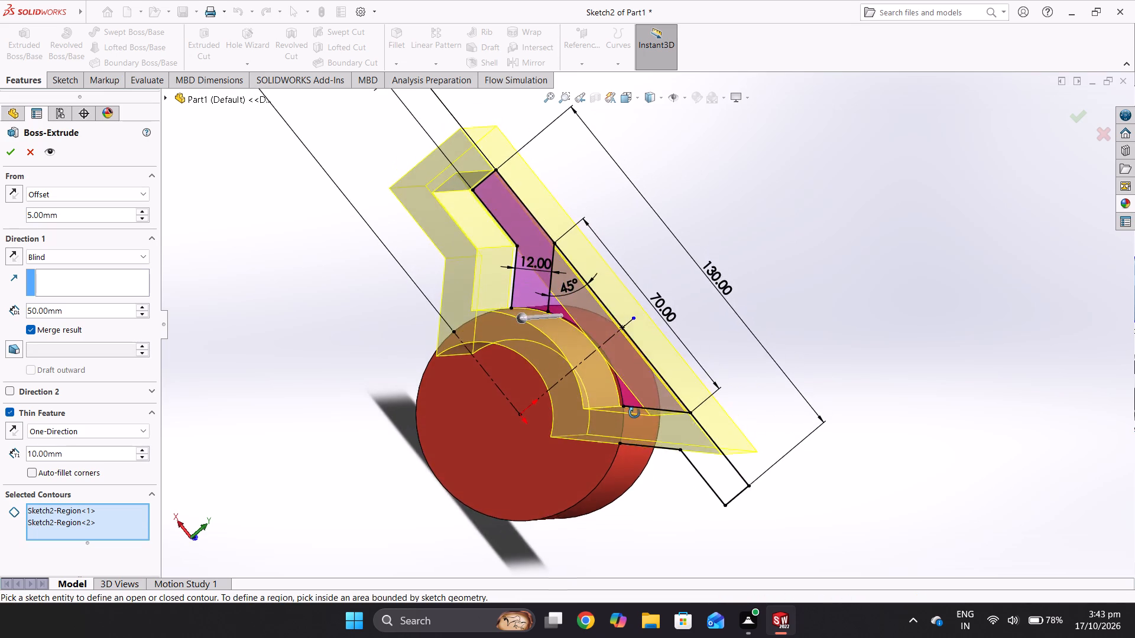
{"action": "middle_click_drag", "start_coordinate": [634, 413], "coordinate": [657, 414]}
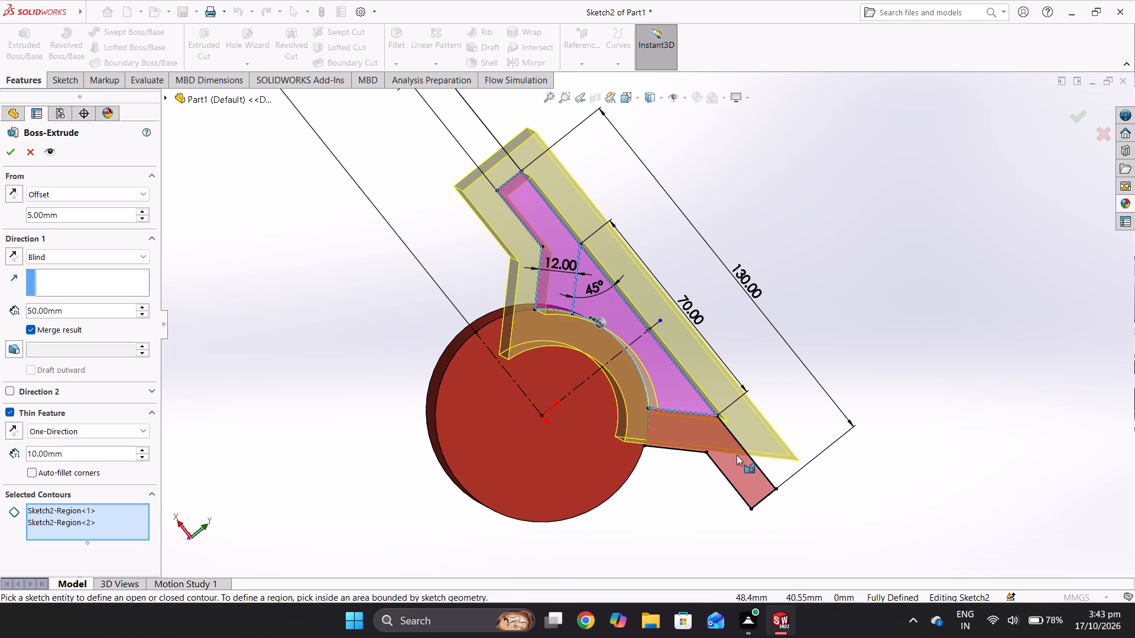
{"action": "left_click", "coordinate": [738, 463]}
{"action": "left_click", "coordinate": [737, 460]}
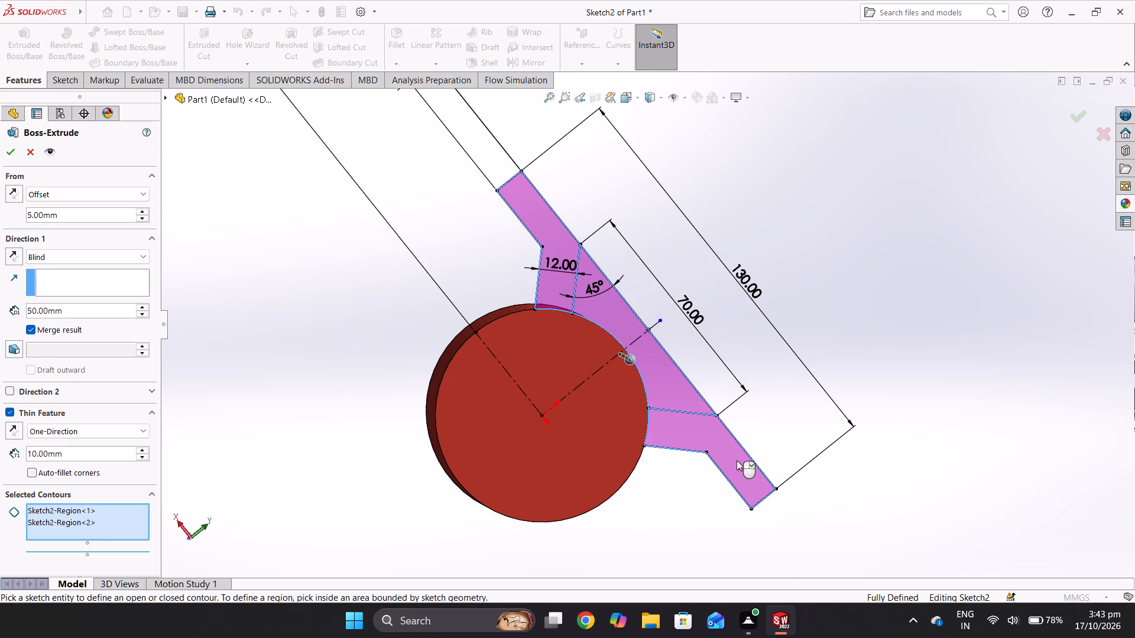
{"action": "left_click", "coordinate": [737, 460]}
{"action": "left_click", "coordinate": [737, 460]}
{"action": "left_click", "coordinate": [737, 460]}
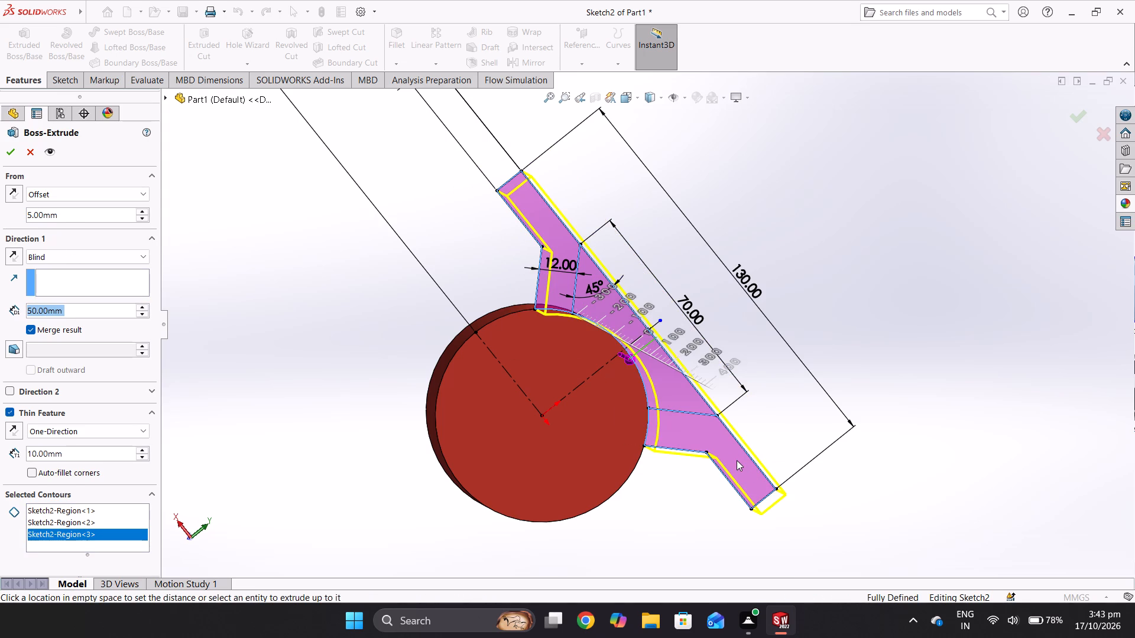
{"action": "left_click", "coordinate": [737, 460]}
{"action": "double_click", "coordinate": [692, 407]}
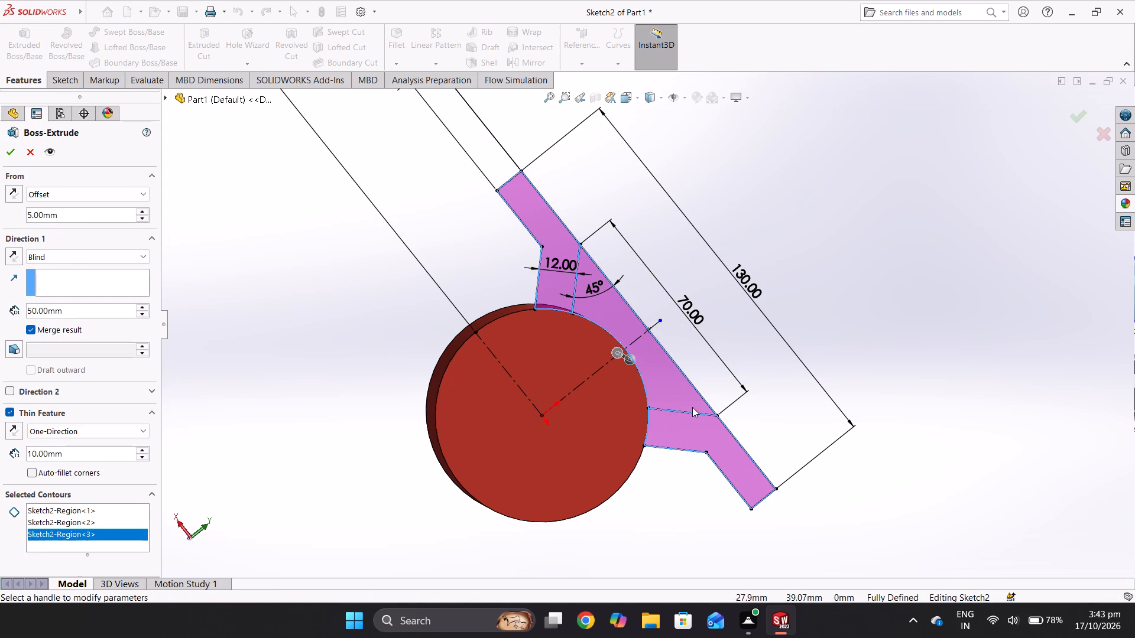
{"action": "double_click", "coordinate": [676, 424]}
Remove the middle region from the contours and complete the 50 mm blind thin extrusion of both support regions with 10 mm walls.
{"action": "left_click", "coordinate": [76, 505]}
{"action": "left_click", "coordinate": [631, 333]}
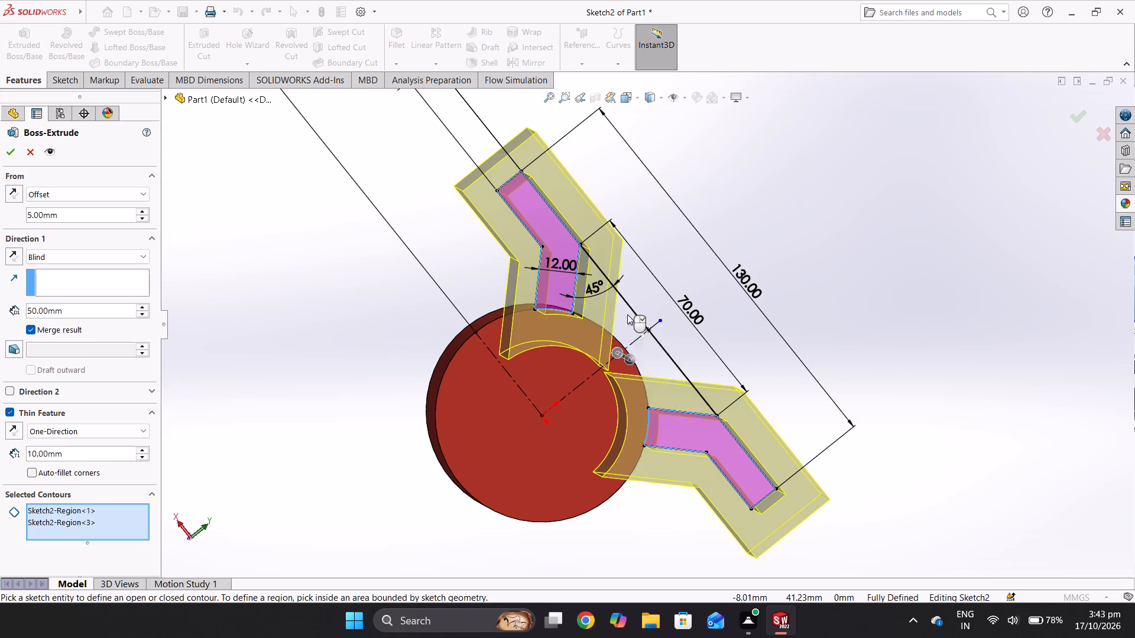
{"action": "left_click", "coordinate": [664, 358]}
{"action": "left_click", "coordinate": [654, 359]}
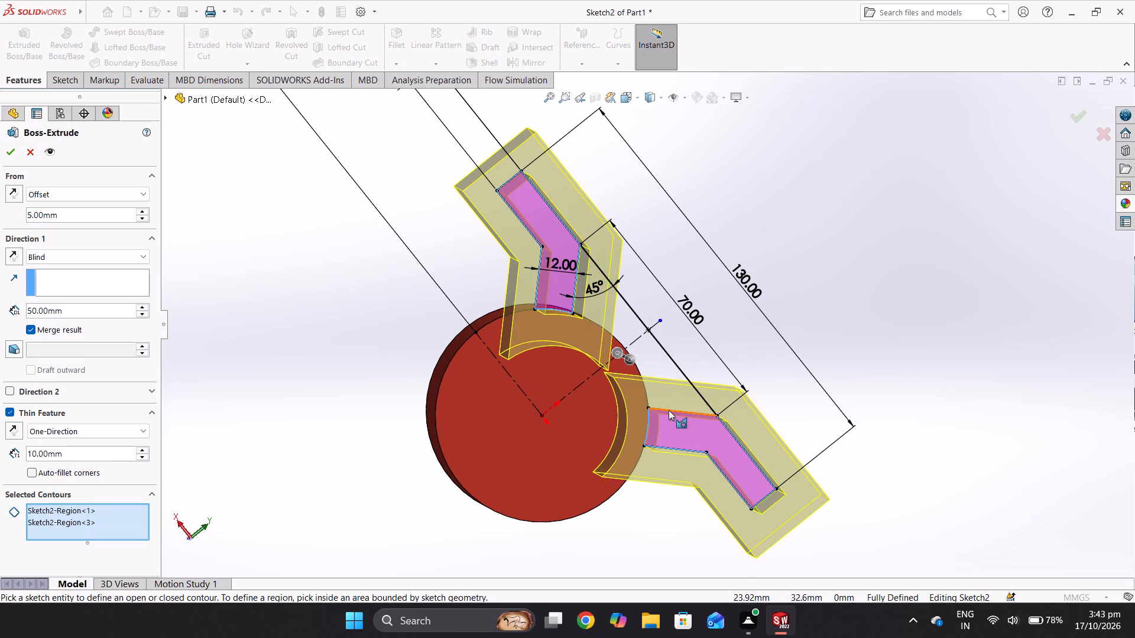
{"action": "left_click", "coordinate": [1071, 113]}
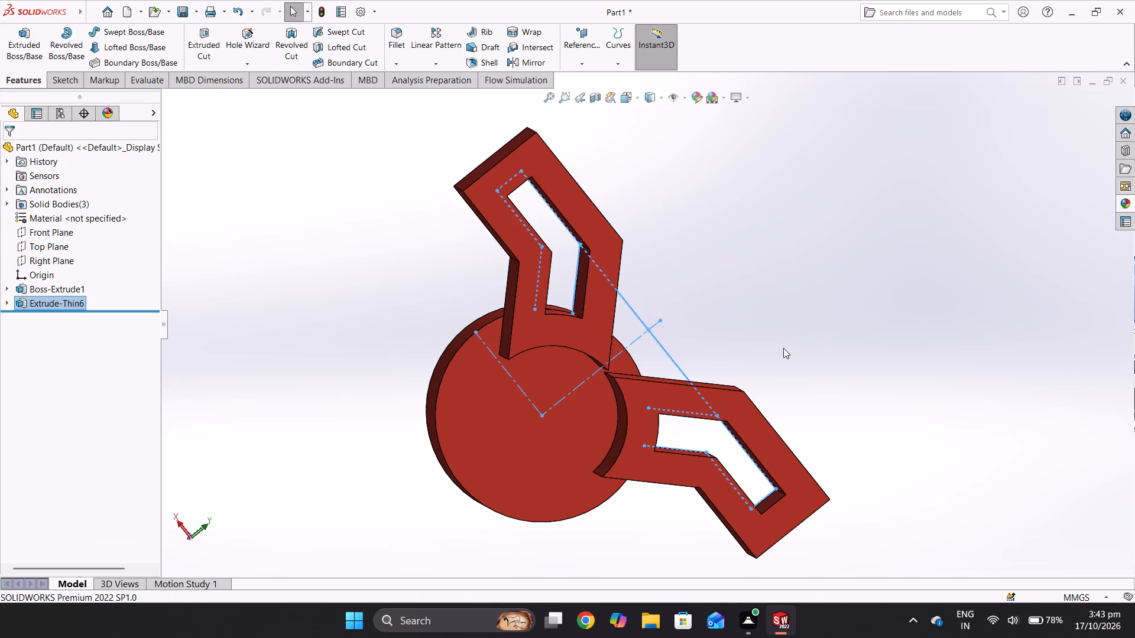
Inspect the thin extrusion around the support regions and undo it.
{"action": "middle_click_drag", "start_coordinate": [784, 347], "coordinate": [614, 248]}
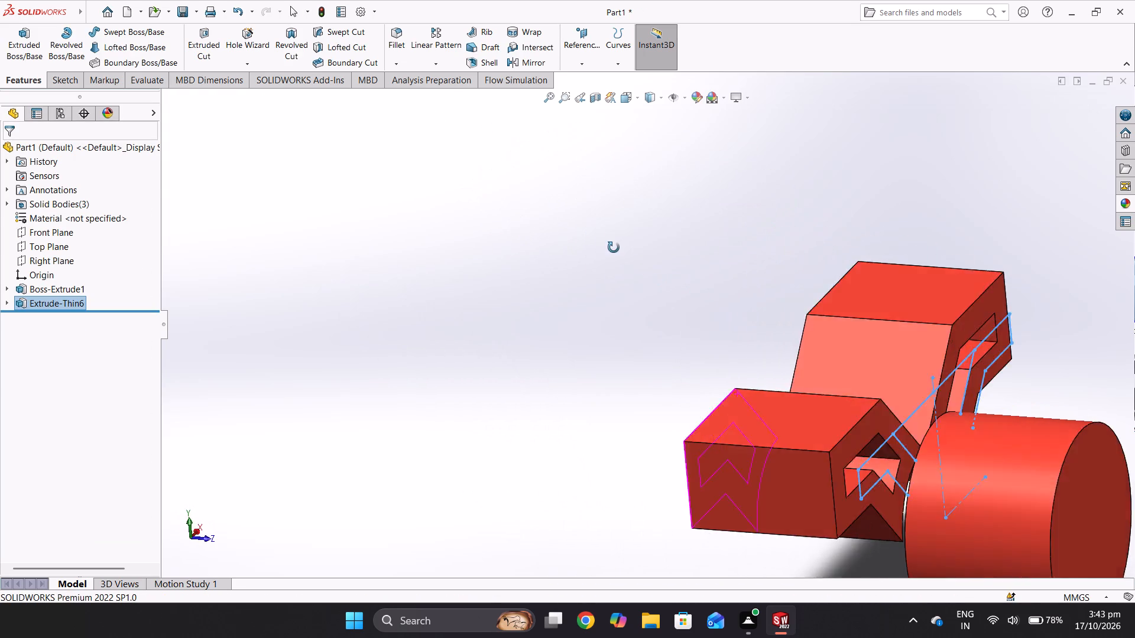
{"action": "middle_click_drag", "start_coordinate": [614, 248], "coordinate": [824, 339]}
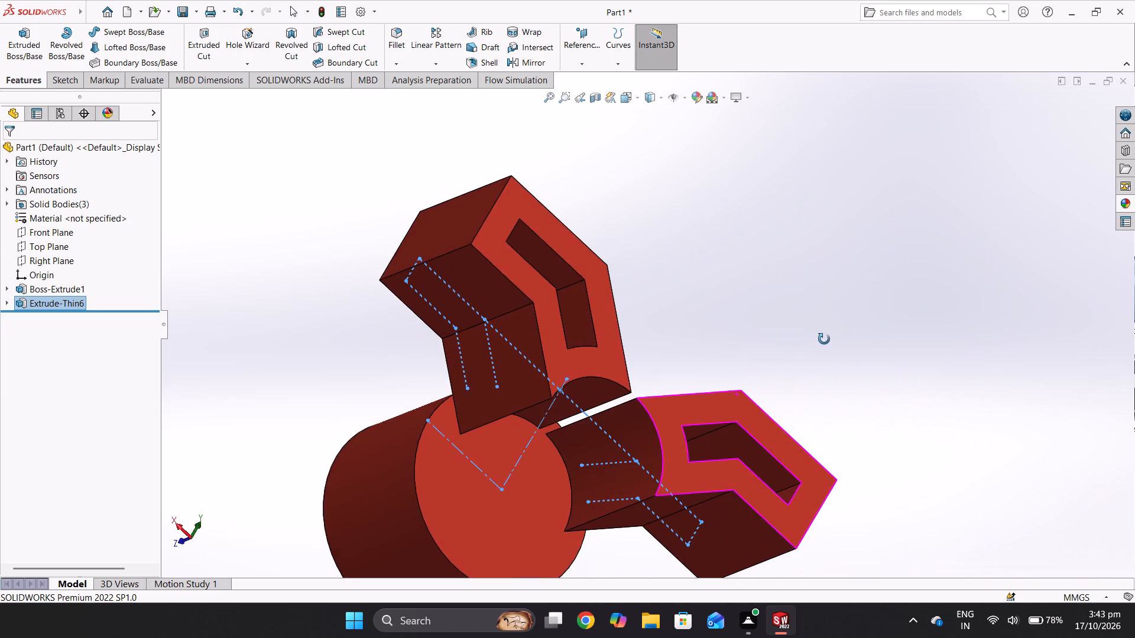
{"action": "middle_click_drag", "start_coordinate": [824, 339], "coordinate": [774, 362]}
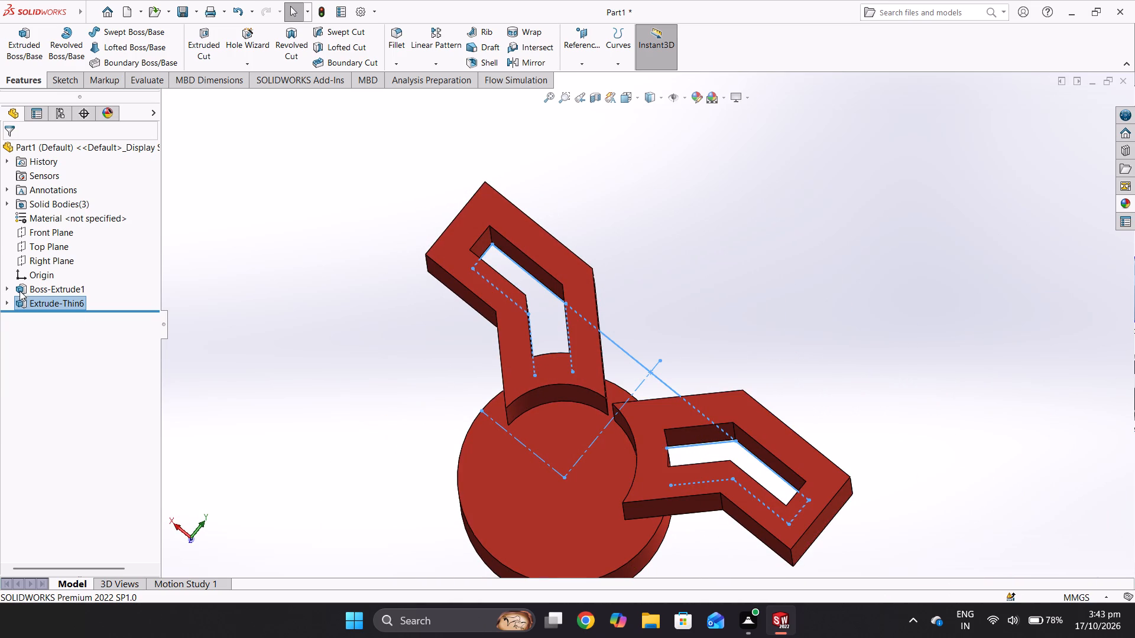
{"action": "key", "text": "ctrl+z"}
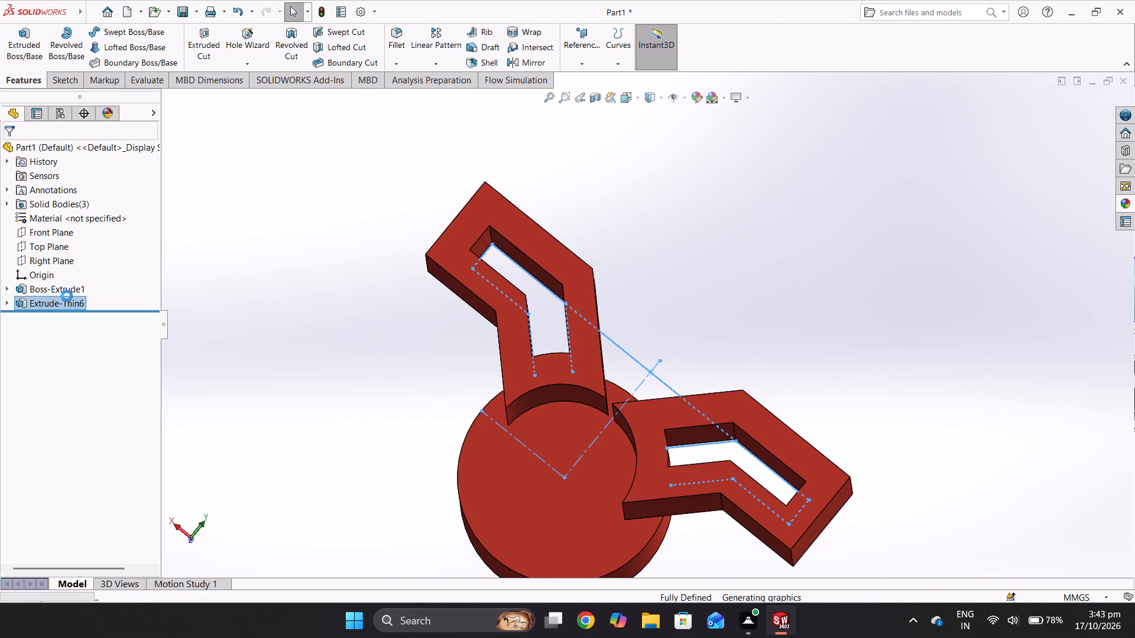
Start a boss extrusion of the flange sketch and reverse its direction so it runs along the cylinder.
{"action": "middle_click_drag", "start_coordinate": [546, 416], "coordinate": [582, 473]}
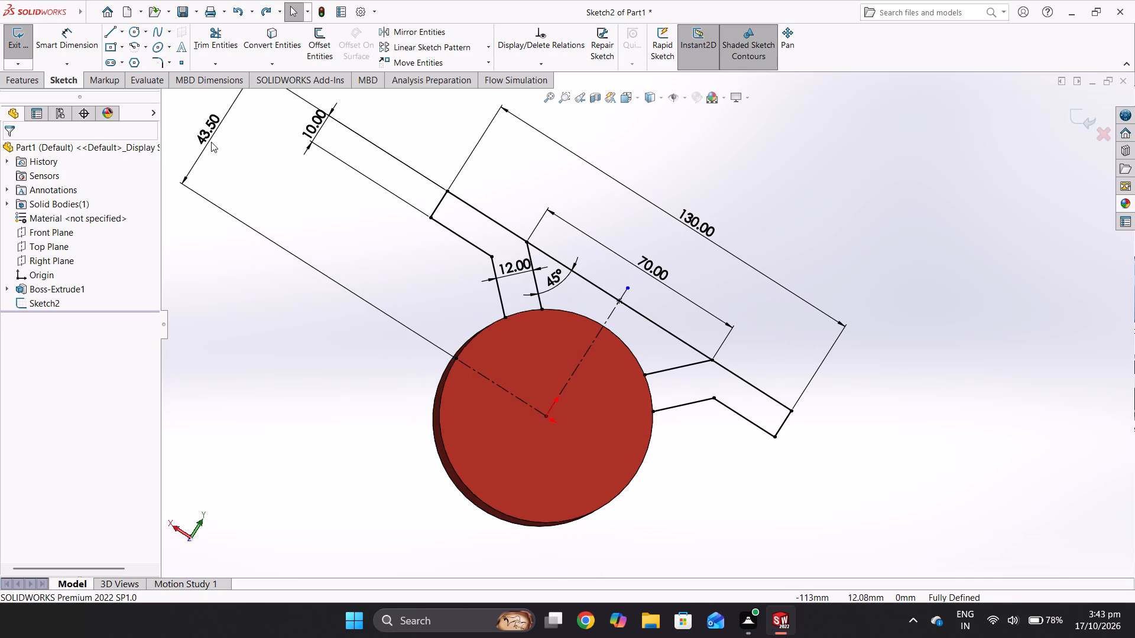
{"action": "left_click", "coordinate": [27, 84]}
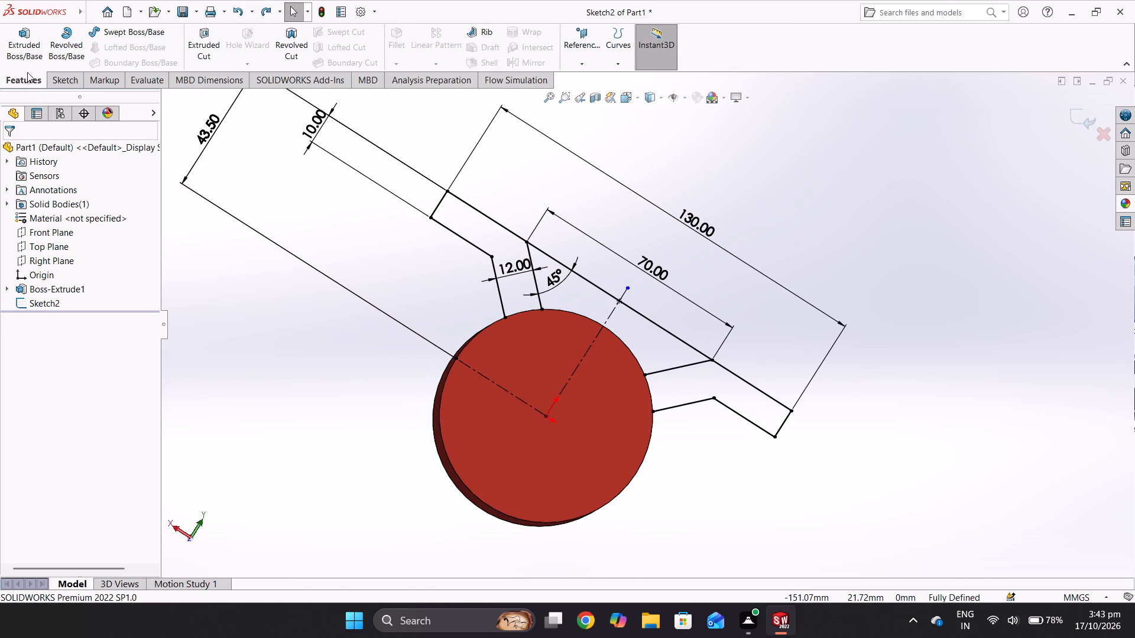
{"action": "left_click", "coordinate": [31, 52]}
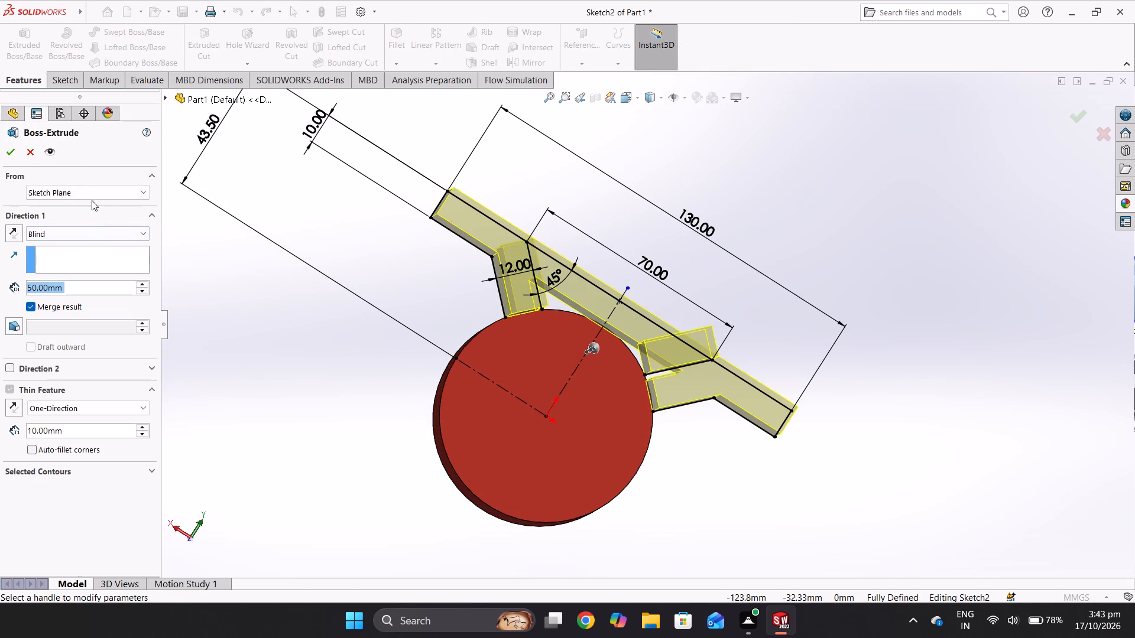
{"action": "left_click", "coordinate": [116, 190]}
{"action": "left_click", "coordinate": [100, 242]}
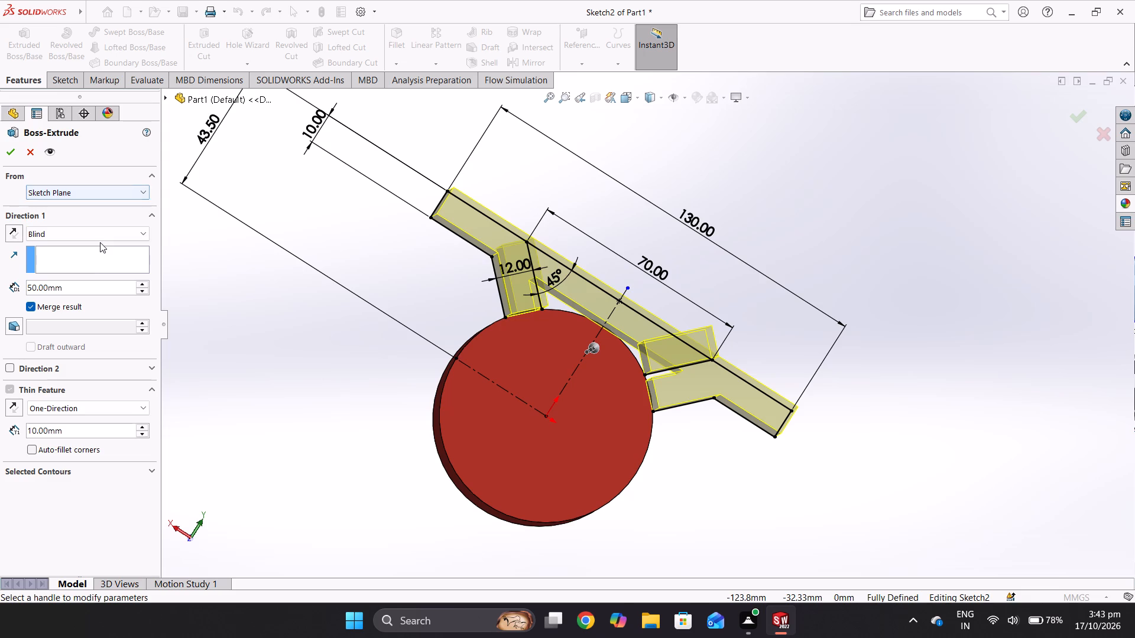
{"action": "left_click", "coordinate": [17, 231]}
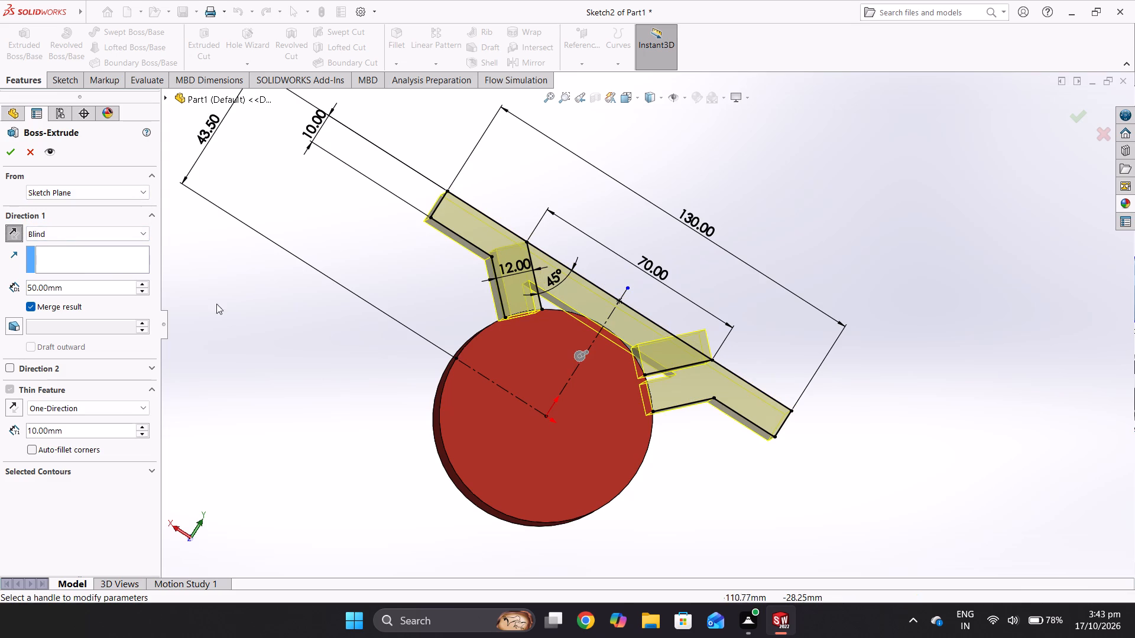
{"action": "middle_click_drag", "start_coordinate": [225, 304], "coordinate": [278, 339]}
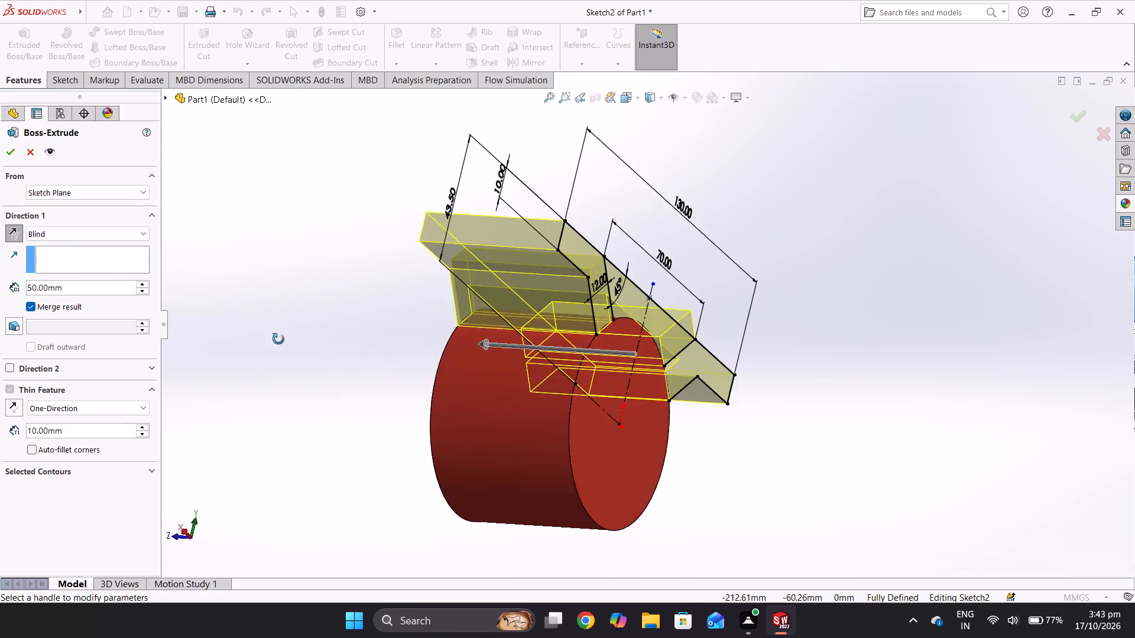
{"action": "middle_click_drag", "start_coordinate": [278, 339], "coordinate": [226, 327]}
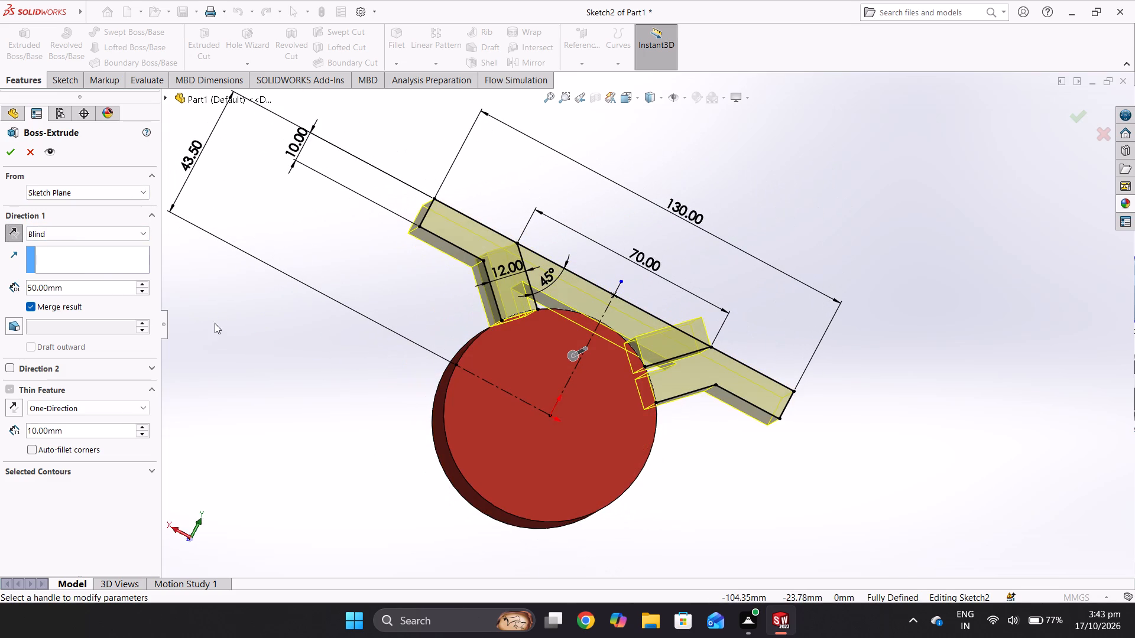
Set the extrusion to start from an offset of 5 mm.
{"action": "left_click", "coordinate": [74, 290]}
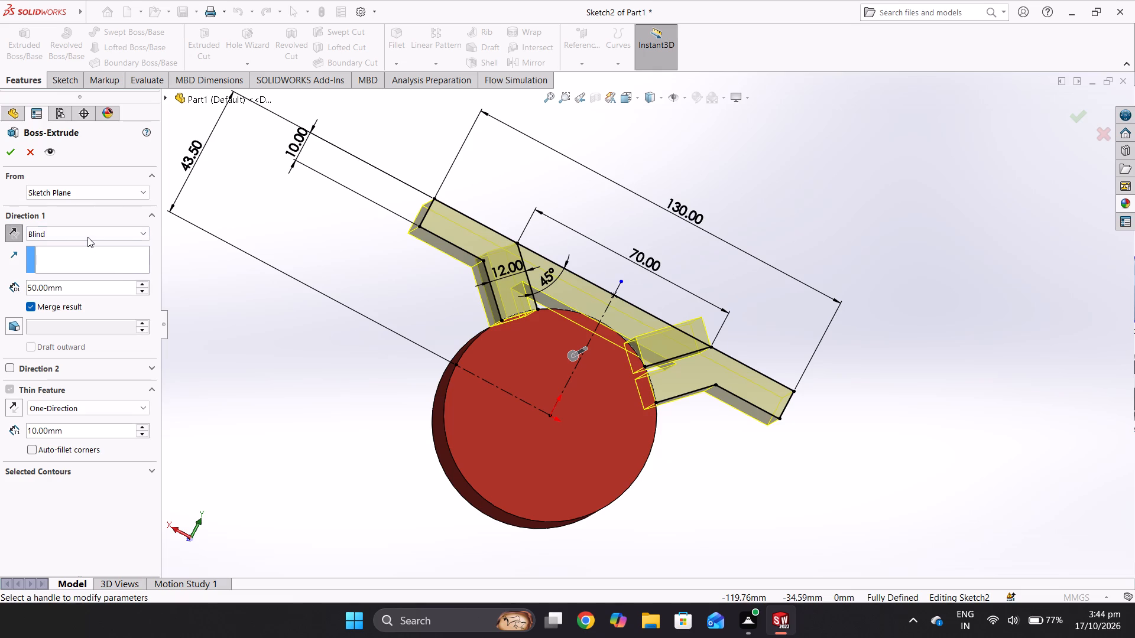
{"action": "left_click", "coordinate": [89, 230]}
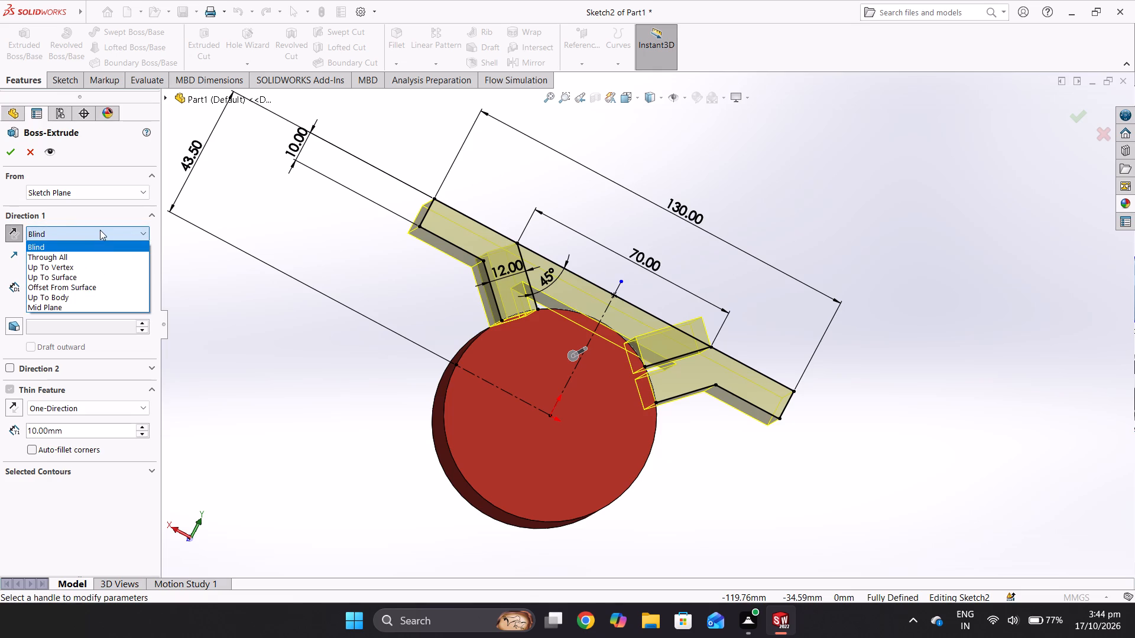
{"action": "left_click", "coordinate": [100, 227]}
{"action": "left_click", "coordinate": [95, 193]}
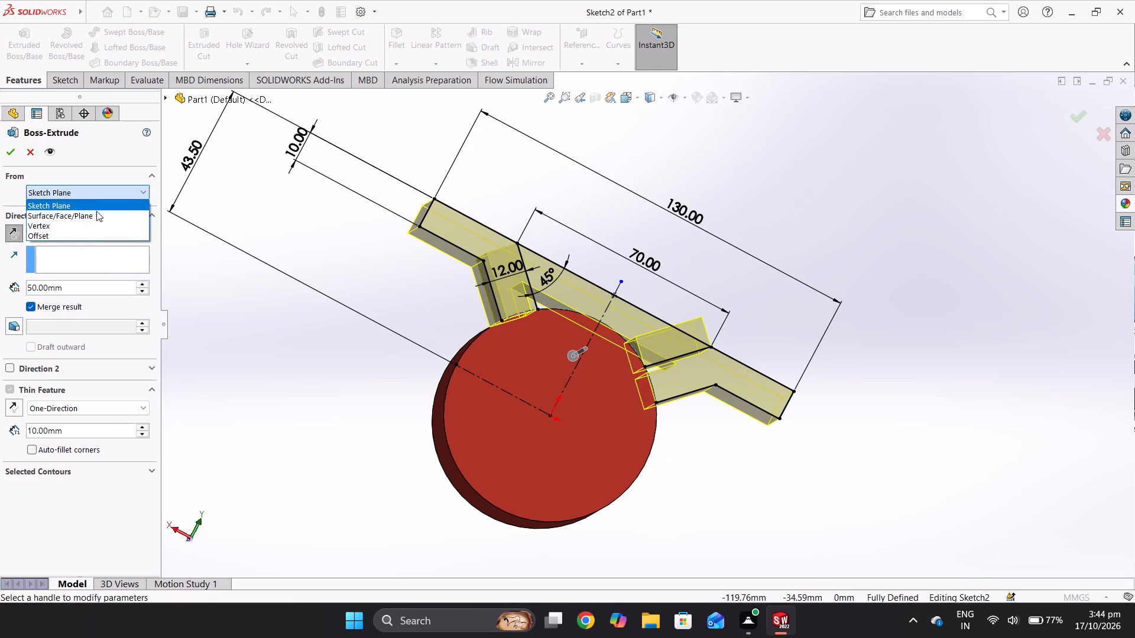
{"action": "left_click", "coordinate": [95, 239]}
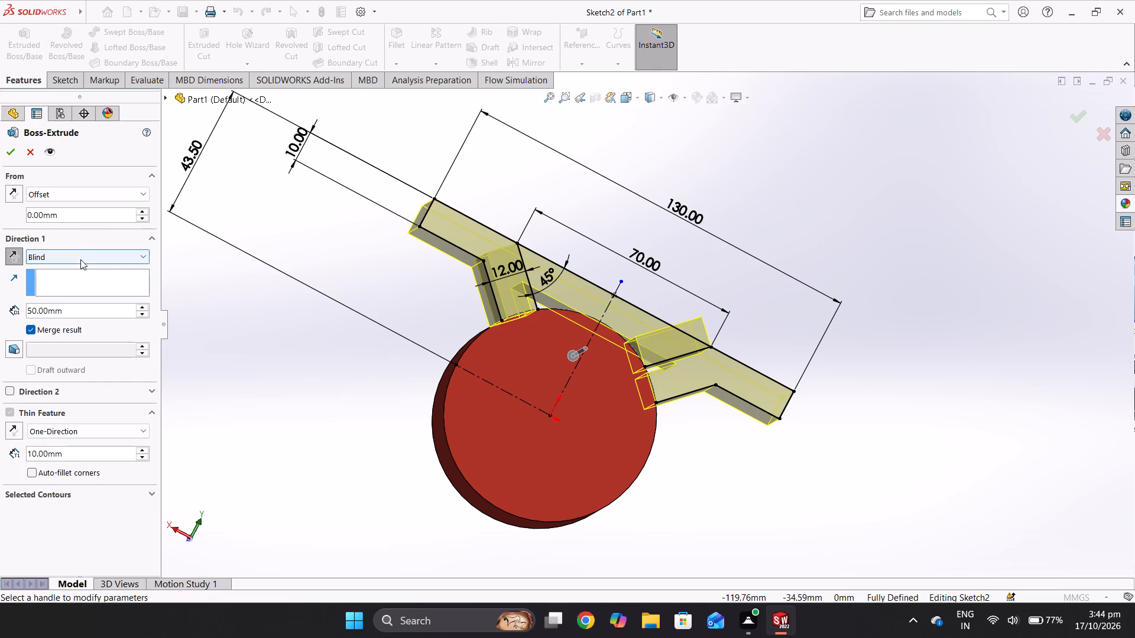
{"action": "double_click", "coordinate": [80, 214]}
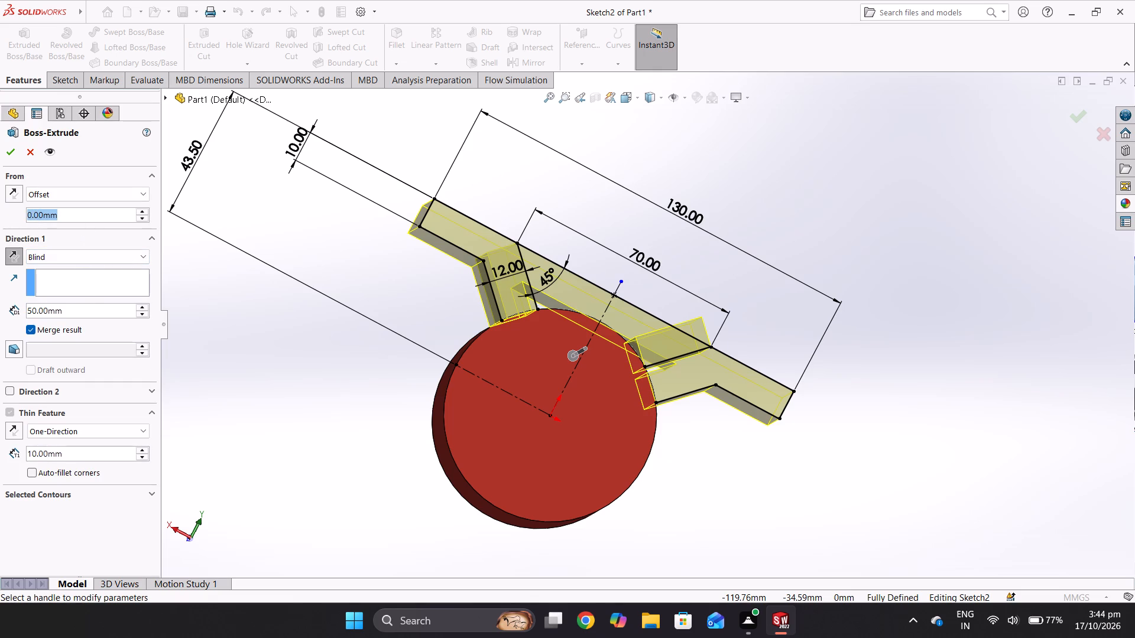
{"action": "key", "text": "5"}
{"action": "key", "text": "Return"}
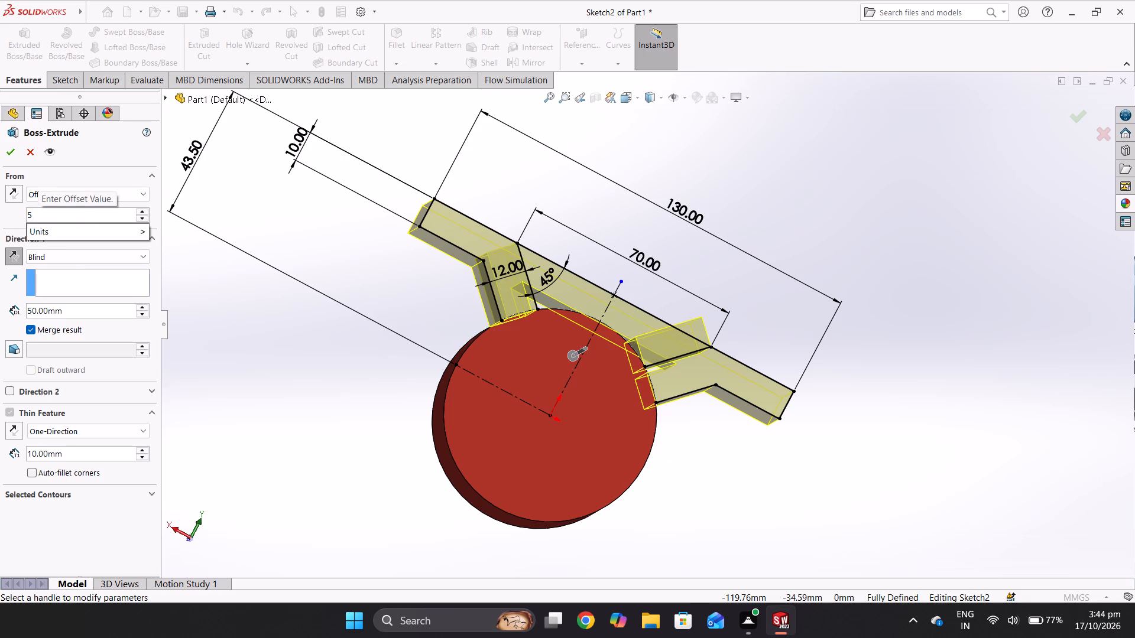
Select both support regions and the middle region as contours and try to complete the 50 mm extrusion.
{"action": "left_click", "coordinate": [72, 500]}
{"action": "left_click", "coordinate": [72, 494]}
{"action": "left_click", "coordinate": [95, 511]}
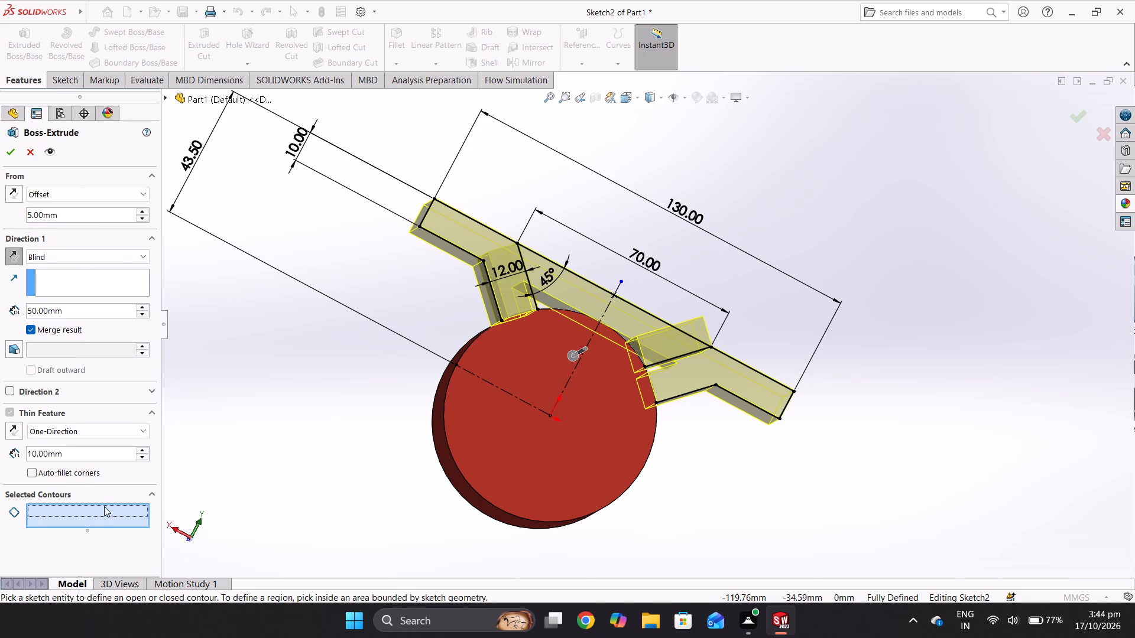
{"action": "left_click", "coordinate": [503, 275]}
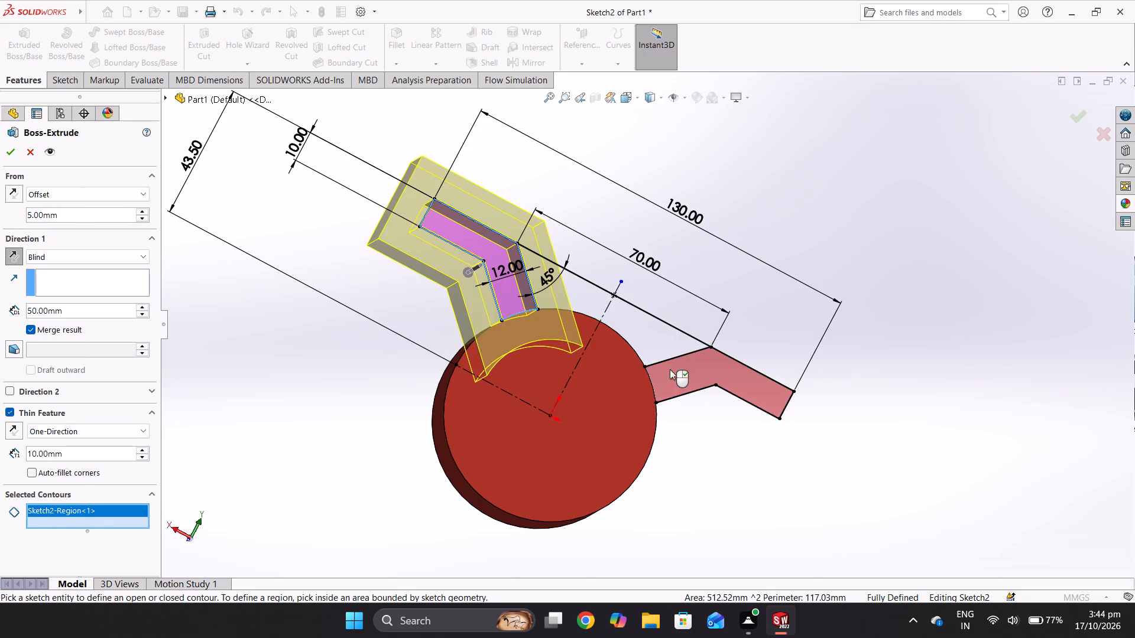
{"action": "left_click", "coordinate": [670, 369]}
{"action": "left_click", "coordinate": [629, 313]}
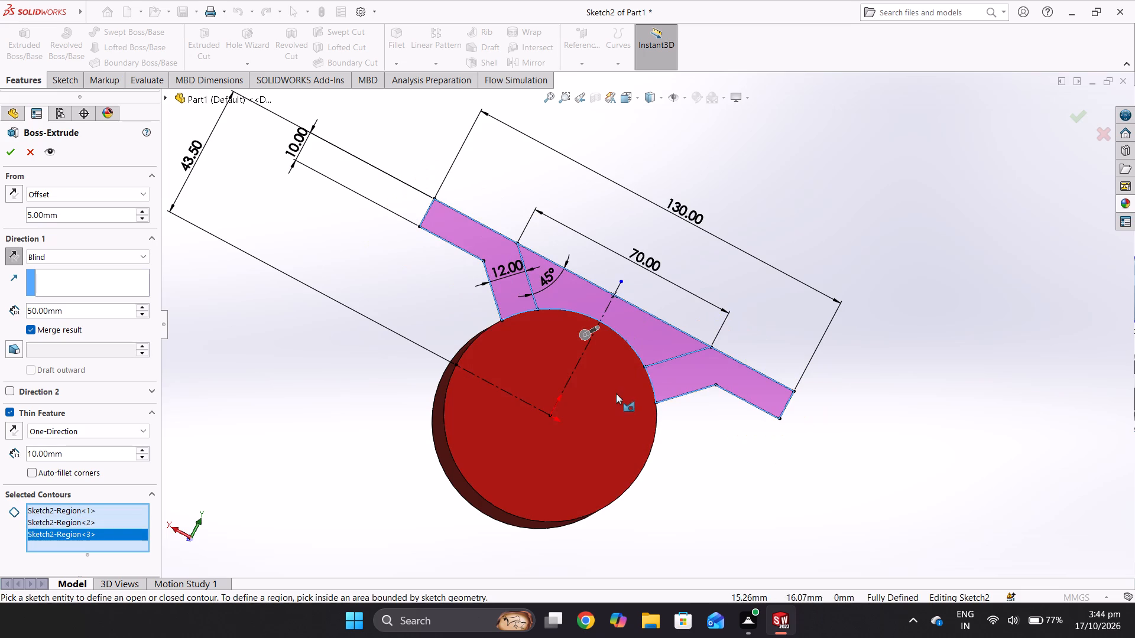
{"action": "left_click", "coordinate": [19, 151]}
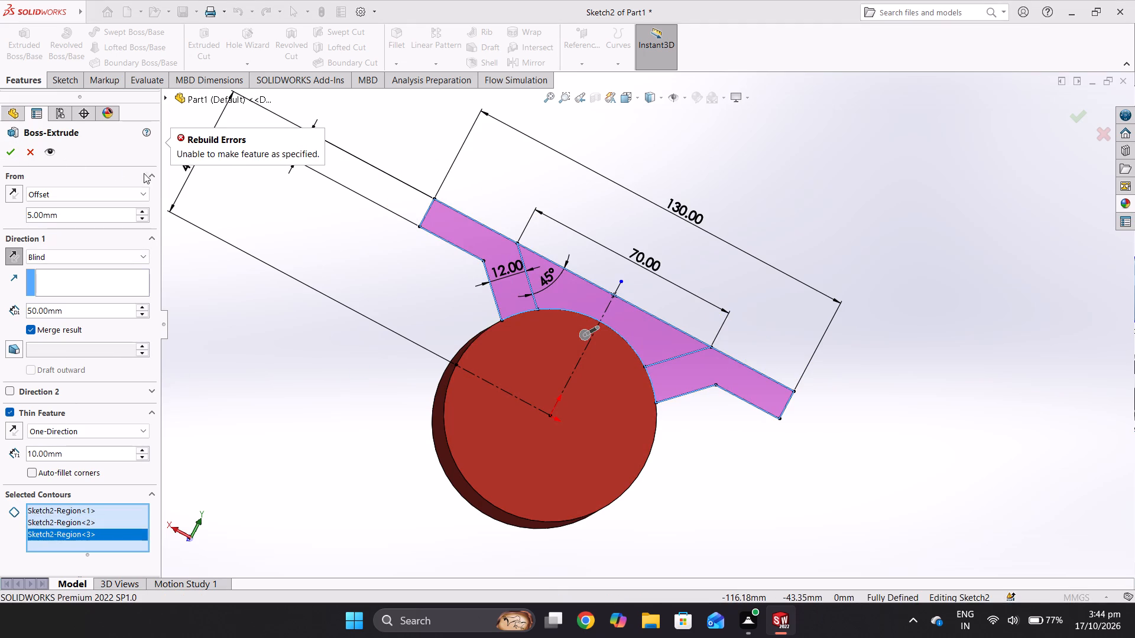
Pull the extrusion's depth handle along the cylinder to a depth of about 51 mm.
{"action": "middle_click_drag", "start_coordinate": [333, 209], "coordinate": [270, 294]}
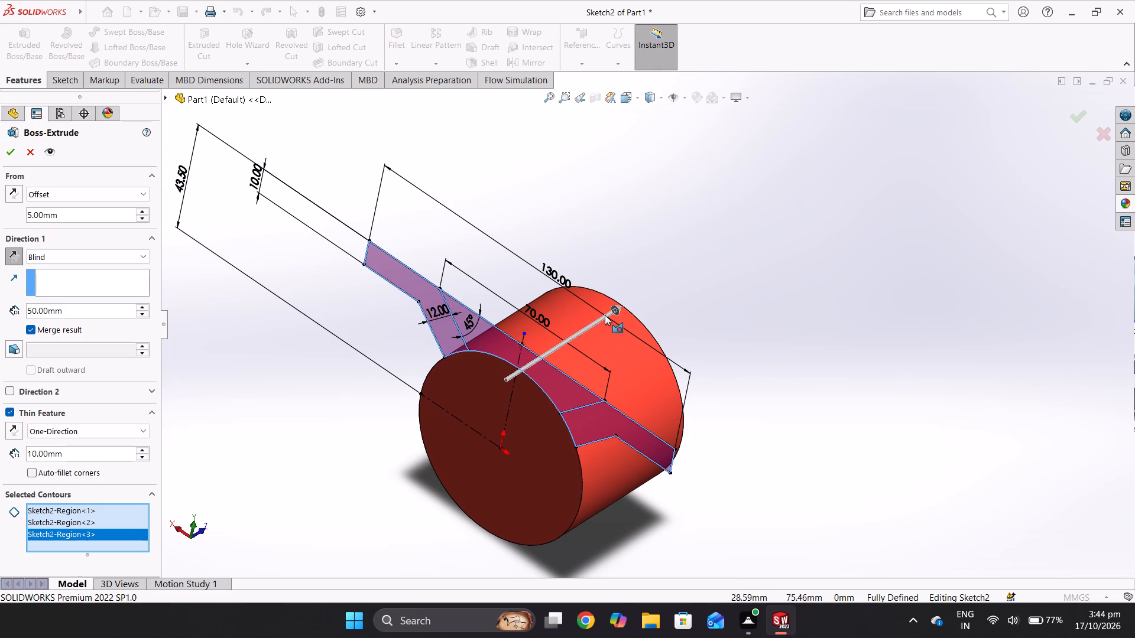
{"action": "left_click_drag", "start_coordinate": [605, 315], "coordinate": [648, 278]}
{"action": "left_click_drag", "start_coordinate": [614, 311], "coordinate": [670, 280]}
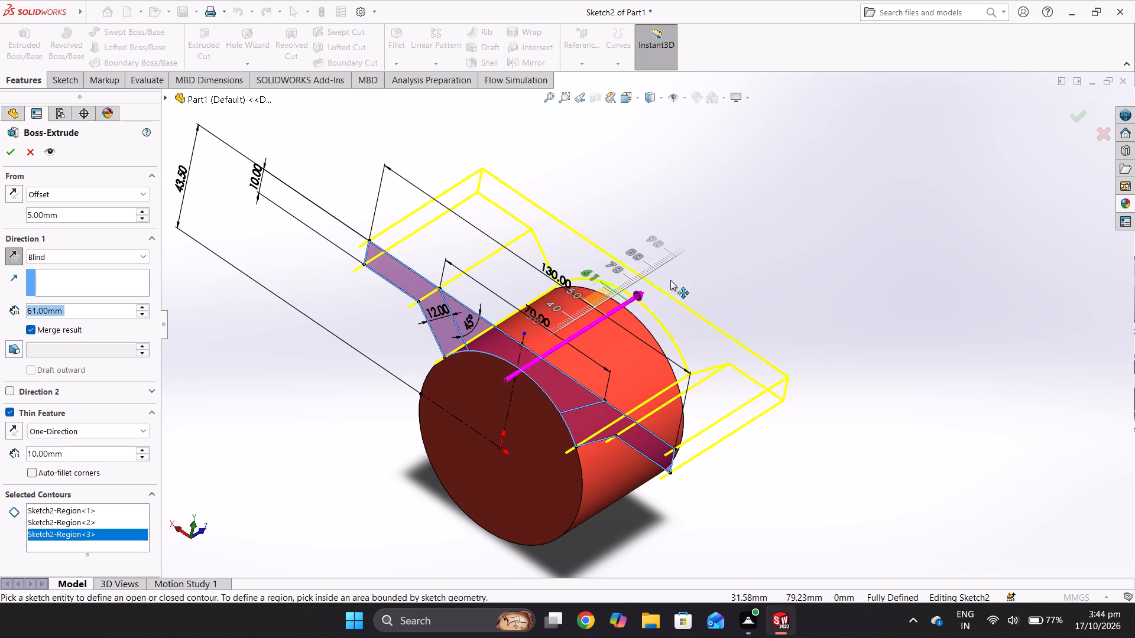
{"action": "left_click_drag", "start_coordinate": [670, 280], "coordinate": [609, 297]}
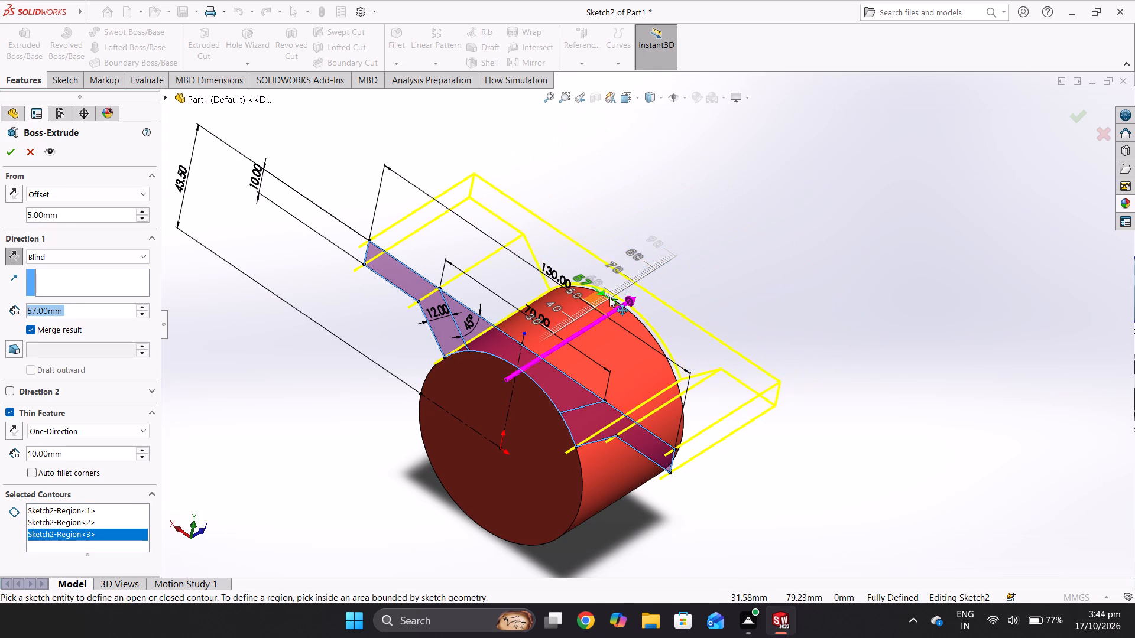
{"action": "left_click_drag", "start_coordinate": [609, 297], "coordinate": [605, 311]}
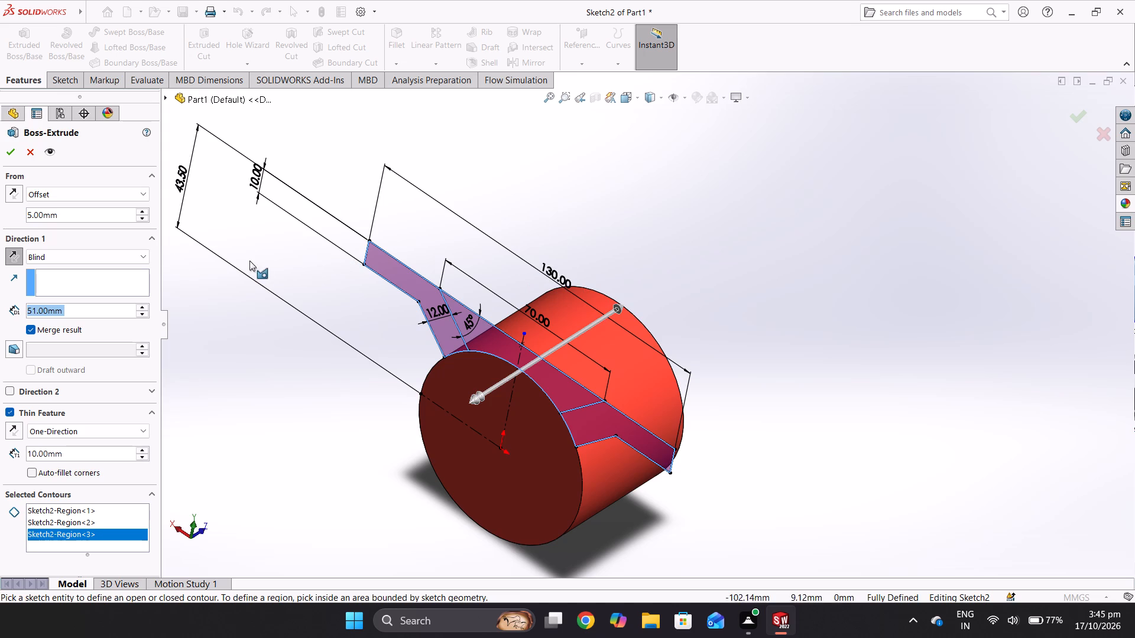
Change the extrusion's end condition to Through All.
{"action": "left_click", "coordinate": [129, 252]}
{"action": "left_click", "coordinate": [128, 281]}
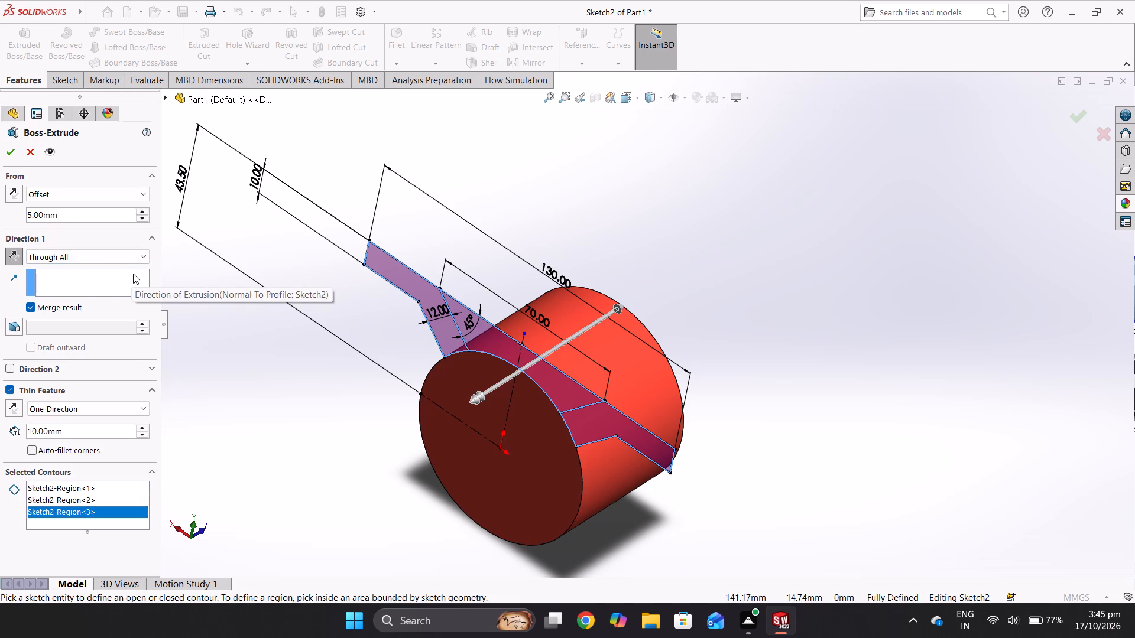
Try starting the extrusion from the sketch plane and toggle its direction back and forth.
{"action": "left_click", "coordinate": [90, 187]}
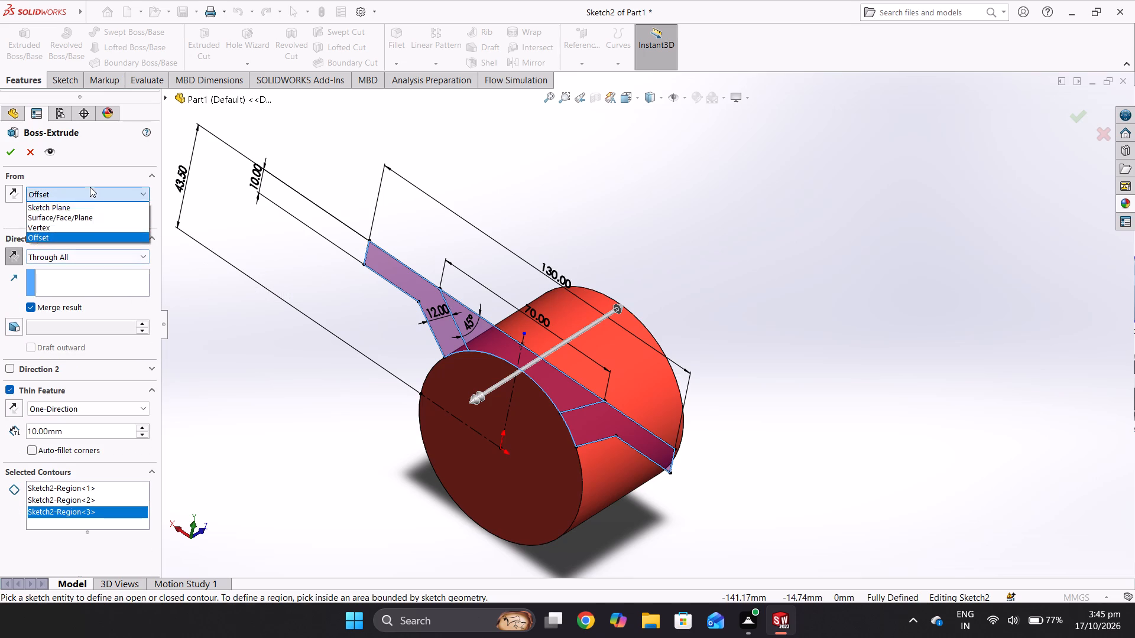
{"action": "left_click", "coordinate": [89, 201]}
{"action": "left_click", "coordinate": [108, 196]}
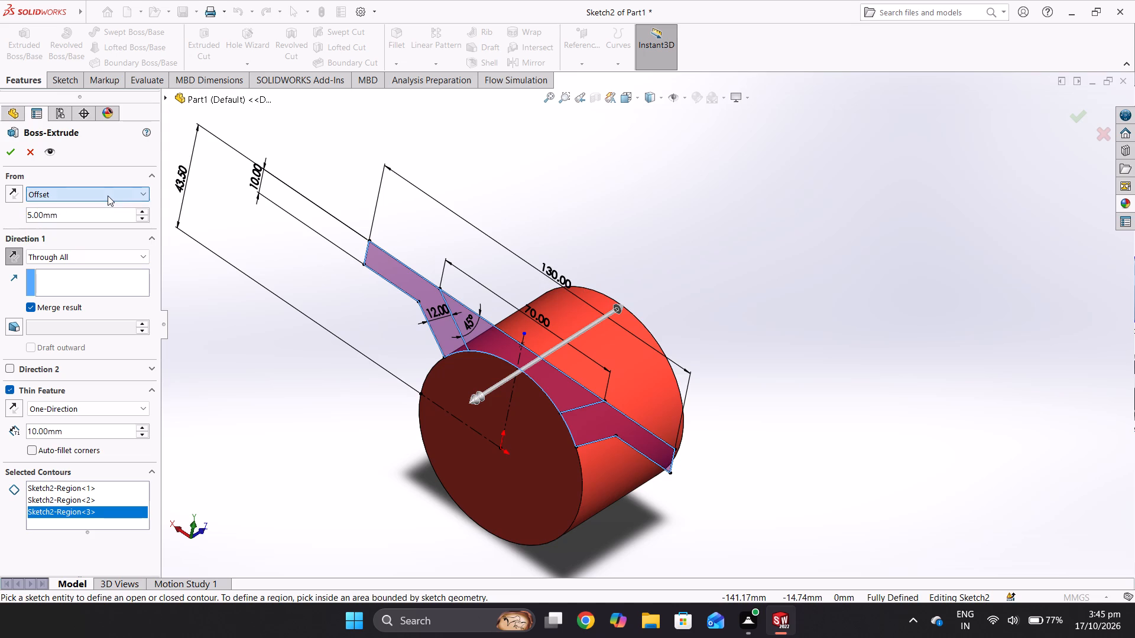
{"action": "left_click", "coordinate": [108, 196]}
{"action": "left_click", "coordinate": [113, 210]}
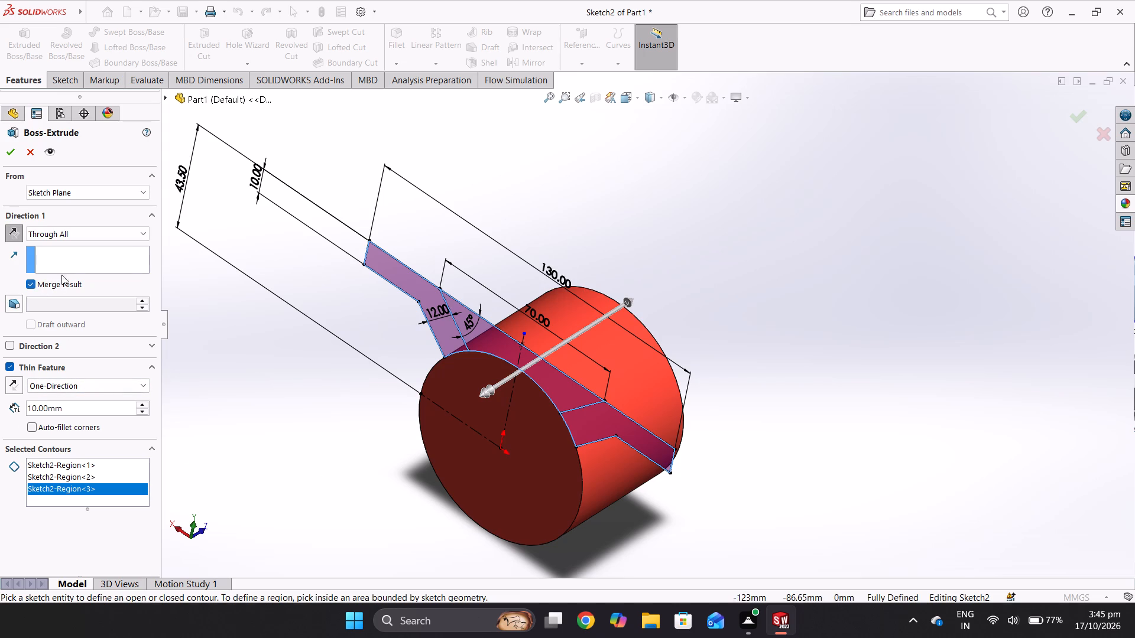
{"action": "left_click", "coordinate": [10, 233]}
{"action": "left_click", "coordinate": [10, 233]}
Set the extrusion's start condition back to Offset with a value of 5 mm.
{"action": "left_click", "coordinate": [68, 194]}
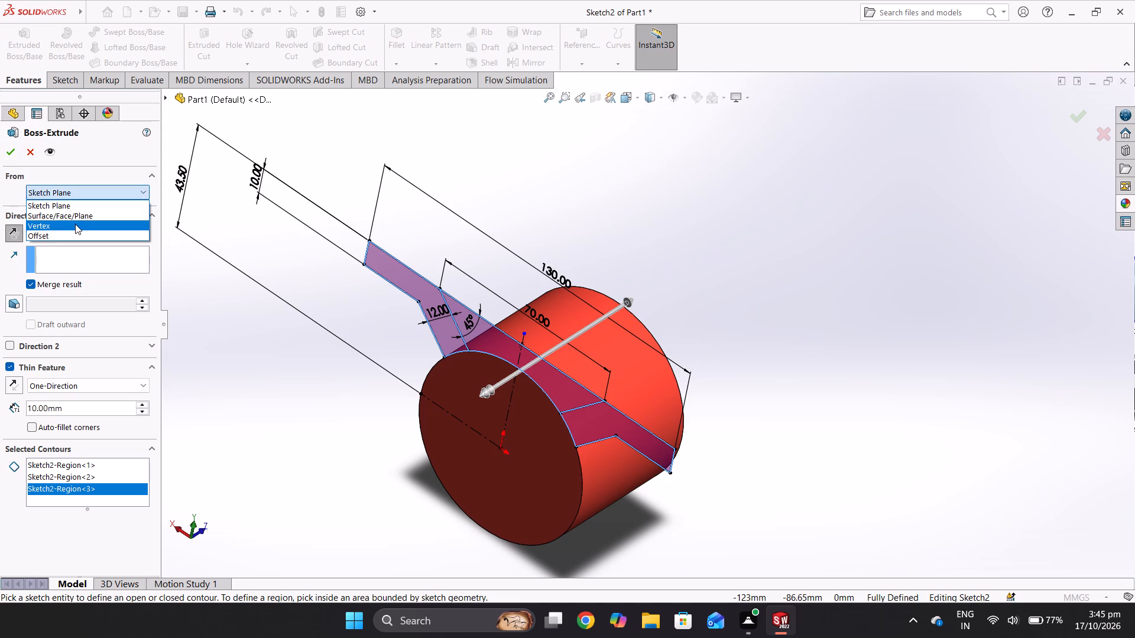
{"action": "left_click", "coordinate": [73, 242]}
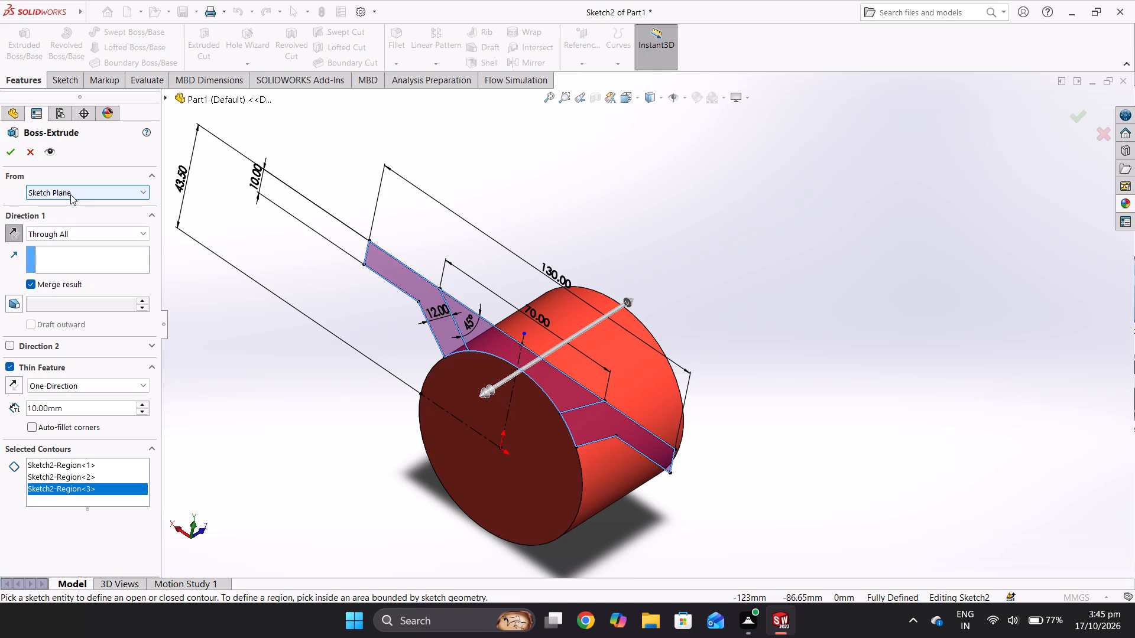
{"action": "left_click", "coordinate": [99, 196]}
{"action": "left_click", "coordinate": [97, 235]}
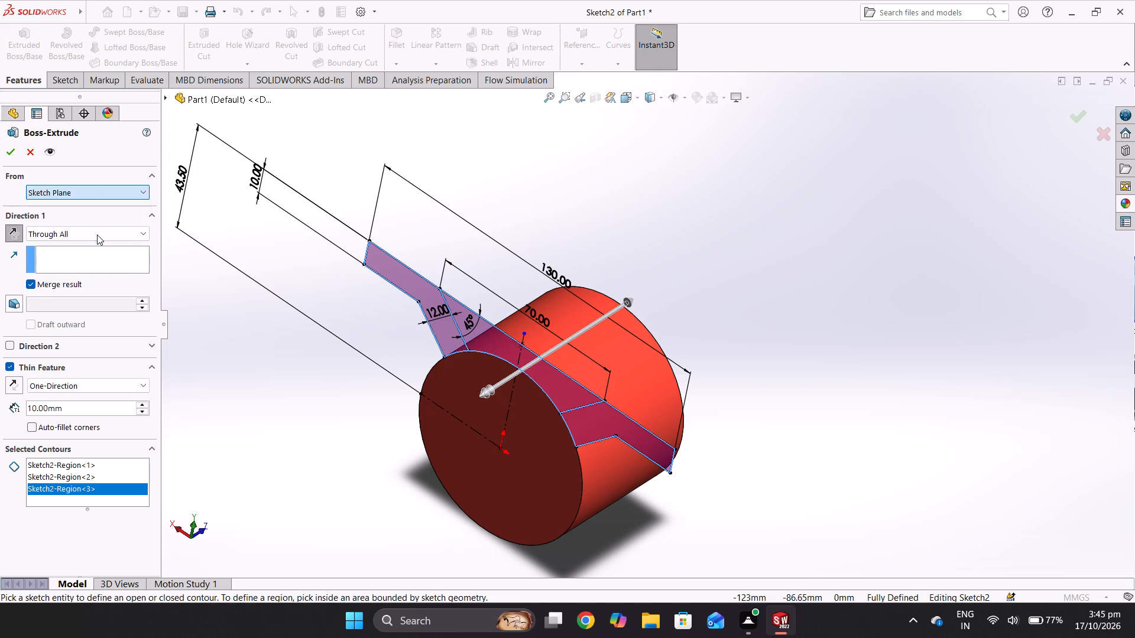
{"action": "left_click", "coordinate": [90, 209]}
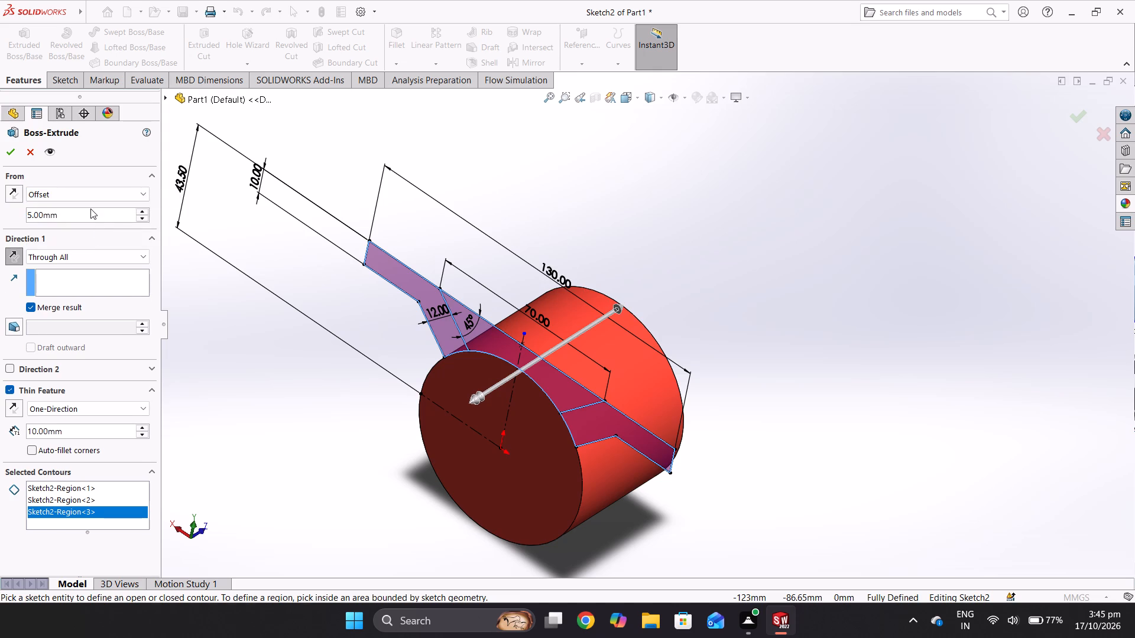
{"action": "double_click", "coordinate": [94, 216]}
{"action": "key", "text": "5"}
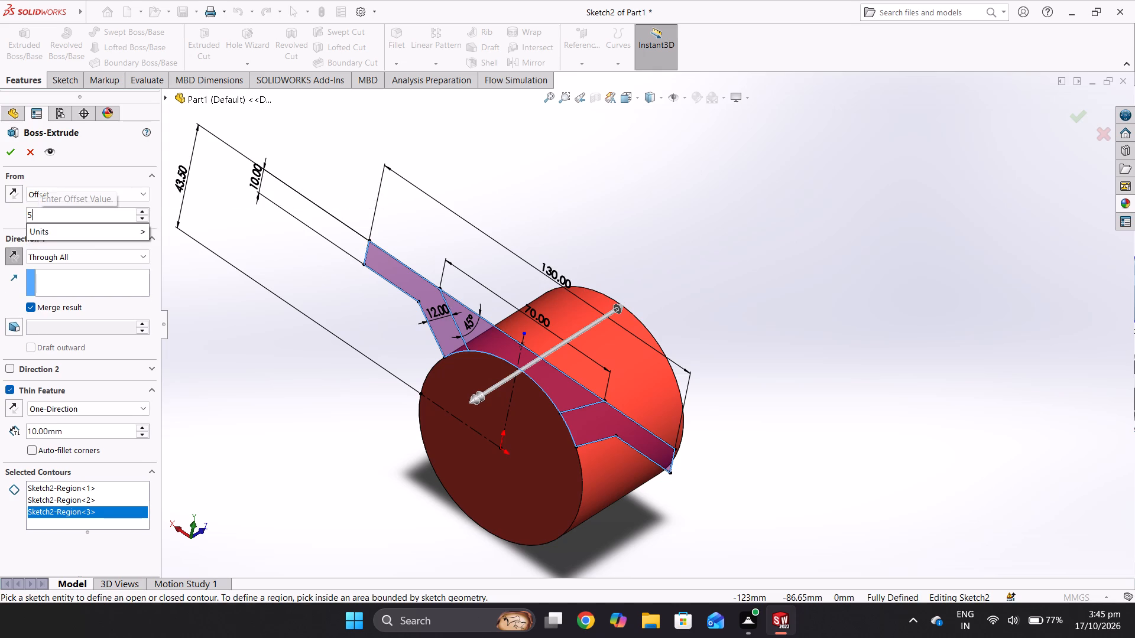
{"action": "key", "text": "Return"}
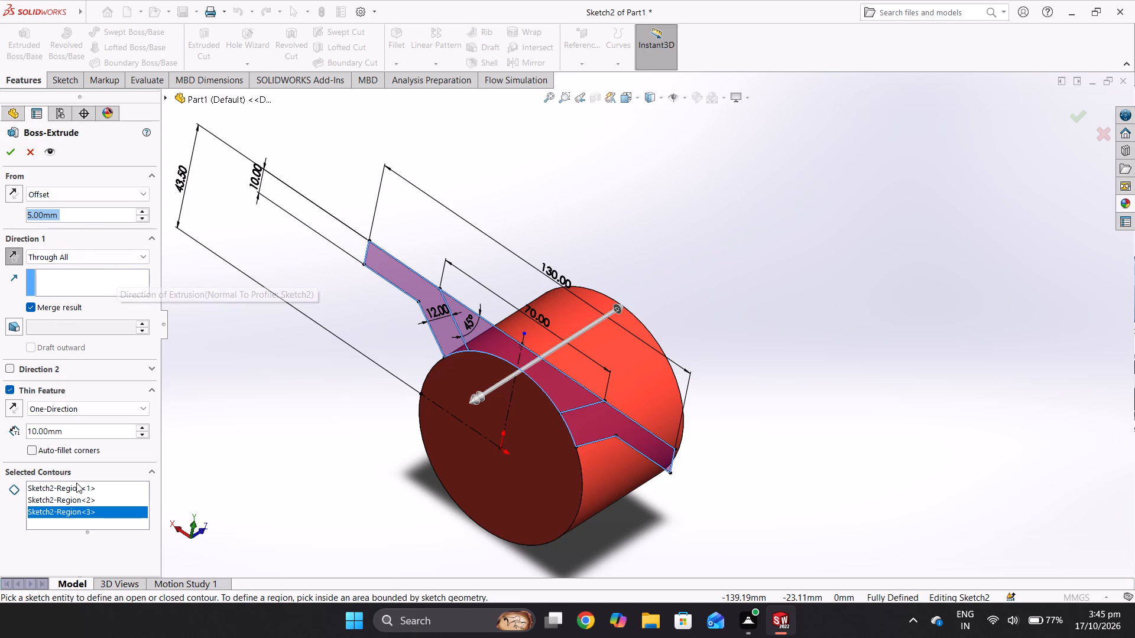
Remove the middle region from the selected contours, keeping only the two support regions.
{"action": "left_click", "coordinate": [579, 388]}
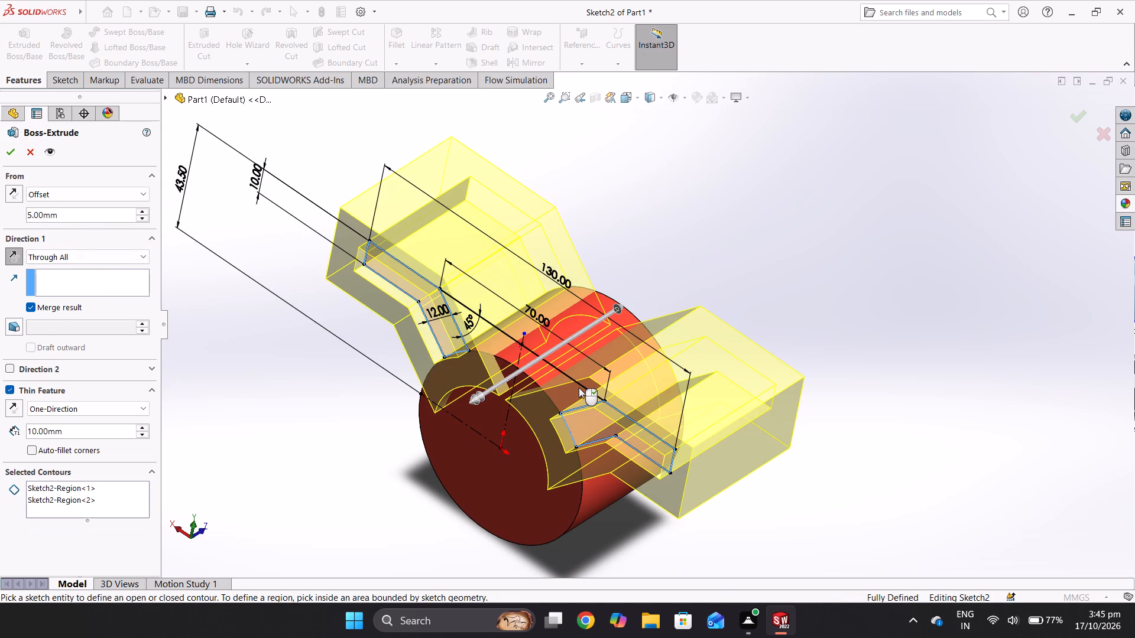
{"action": "middle_click_drag", "start_coordinate": [565, 390], "coordinate": [598, 360]}
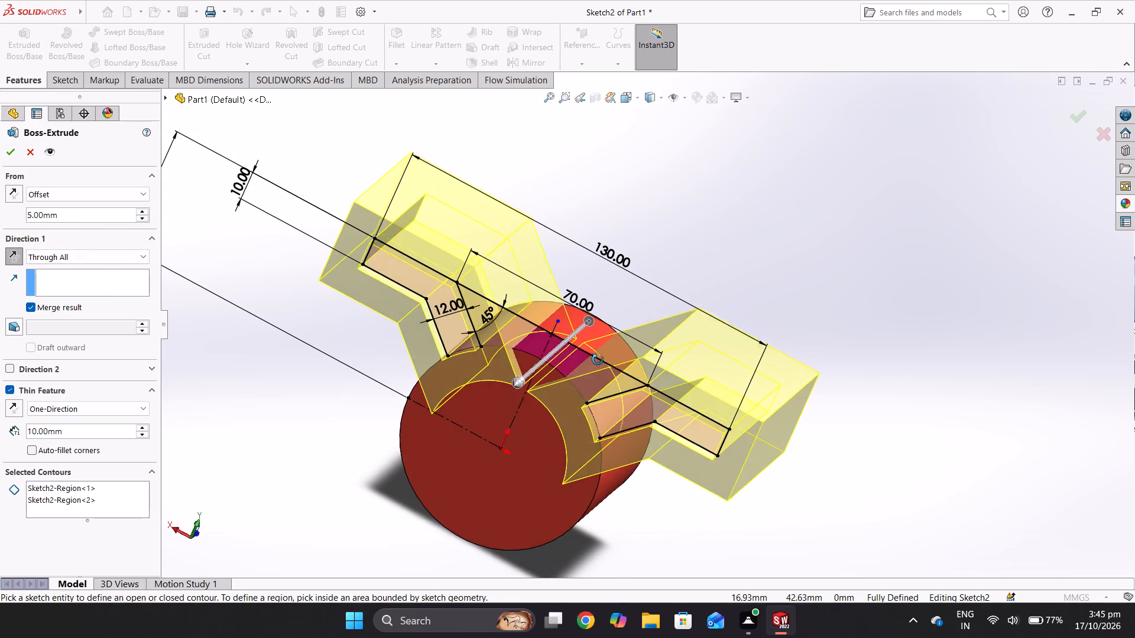
{"action": "middle_click_drag", "start_coordinate": [598, 360], "coordinate": [599, 352]}
{"action": "left_click", "coordinate": [560, 354]}
{"action": "left_click", "coordinate": [560, 354]}
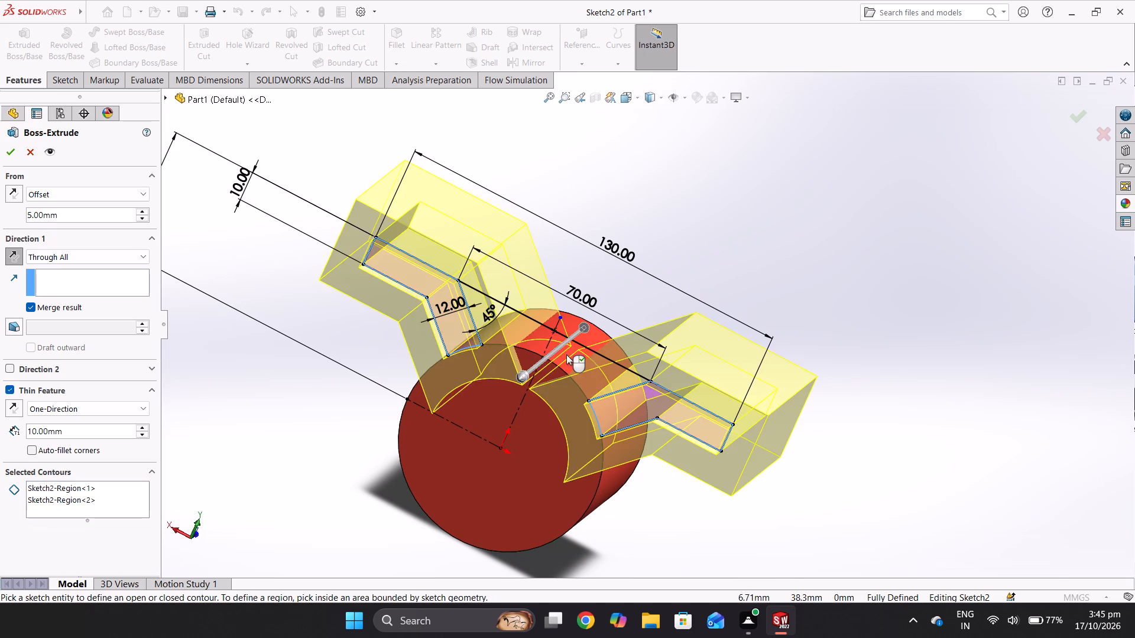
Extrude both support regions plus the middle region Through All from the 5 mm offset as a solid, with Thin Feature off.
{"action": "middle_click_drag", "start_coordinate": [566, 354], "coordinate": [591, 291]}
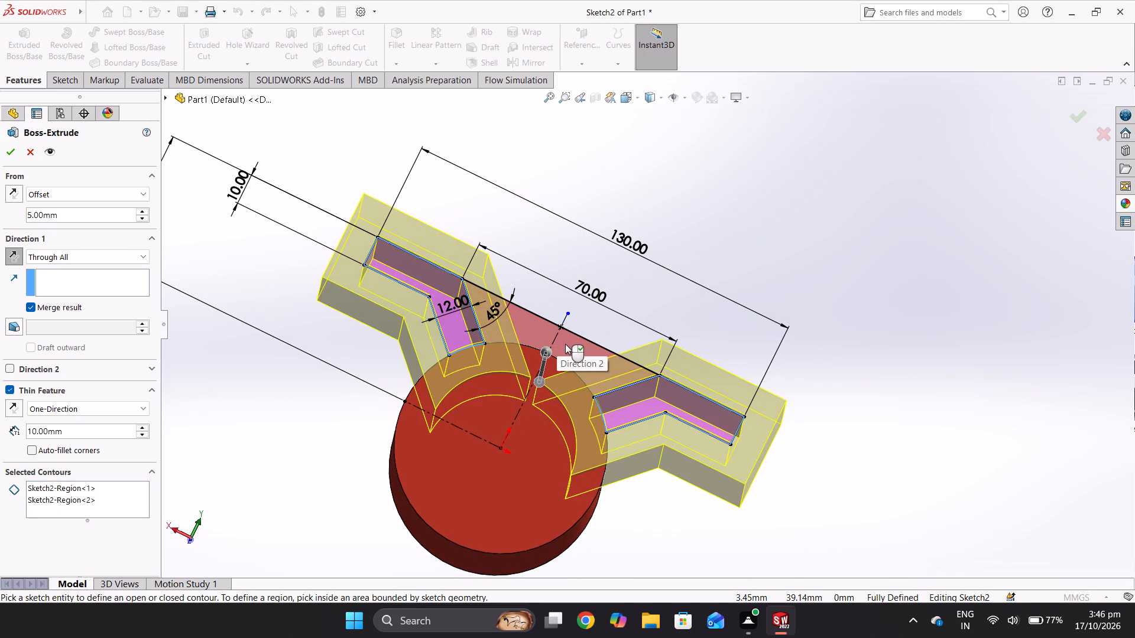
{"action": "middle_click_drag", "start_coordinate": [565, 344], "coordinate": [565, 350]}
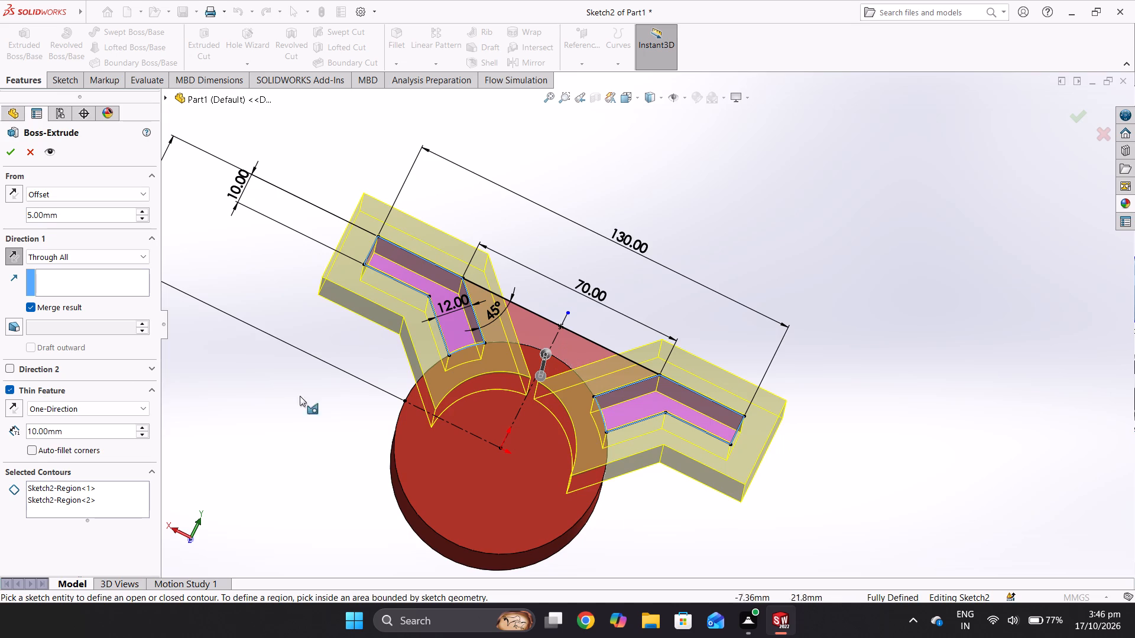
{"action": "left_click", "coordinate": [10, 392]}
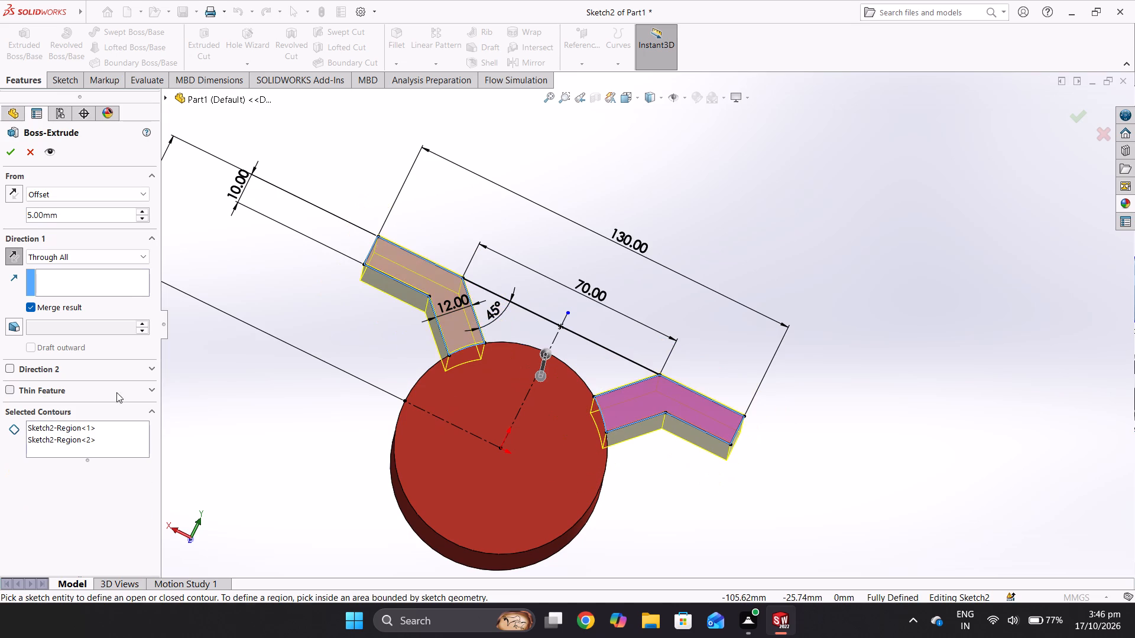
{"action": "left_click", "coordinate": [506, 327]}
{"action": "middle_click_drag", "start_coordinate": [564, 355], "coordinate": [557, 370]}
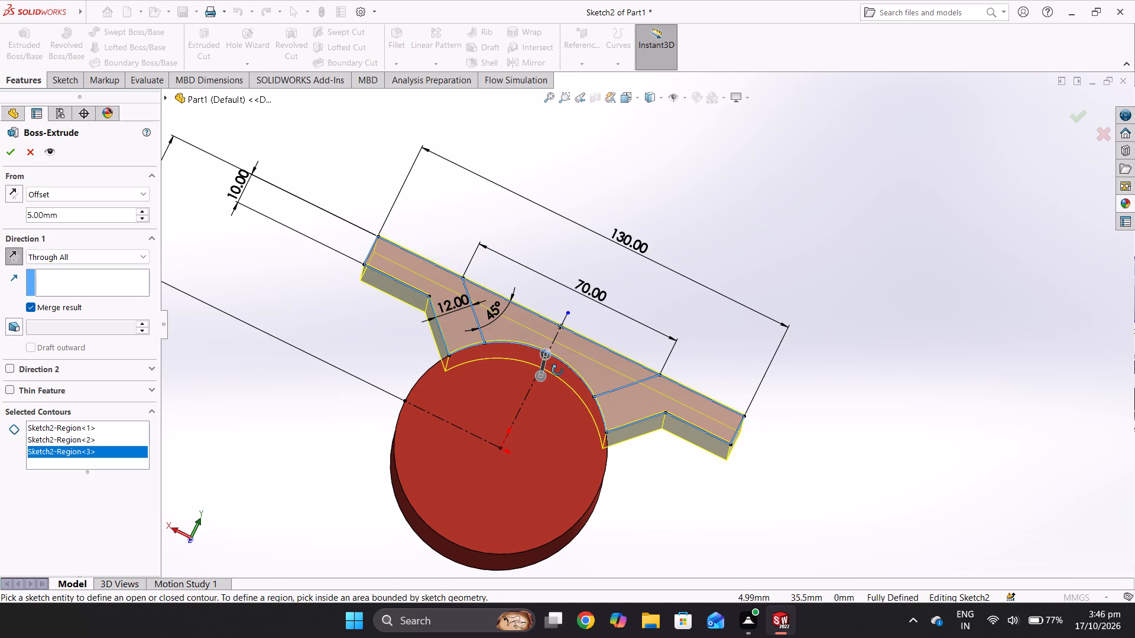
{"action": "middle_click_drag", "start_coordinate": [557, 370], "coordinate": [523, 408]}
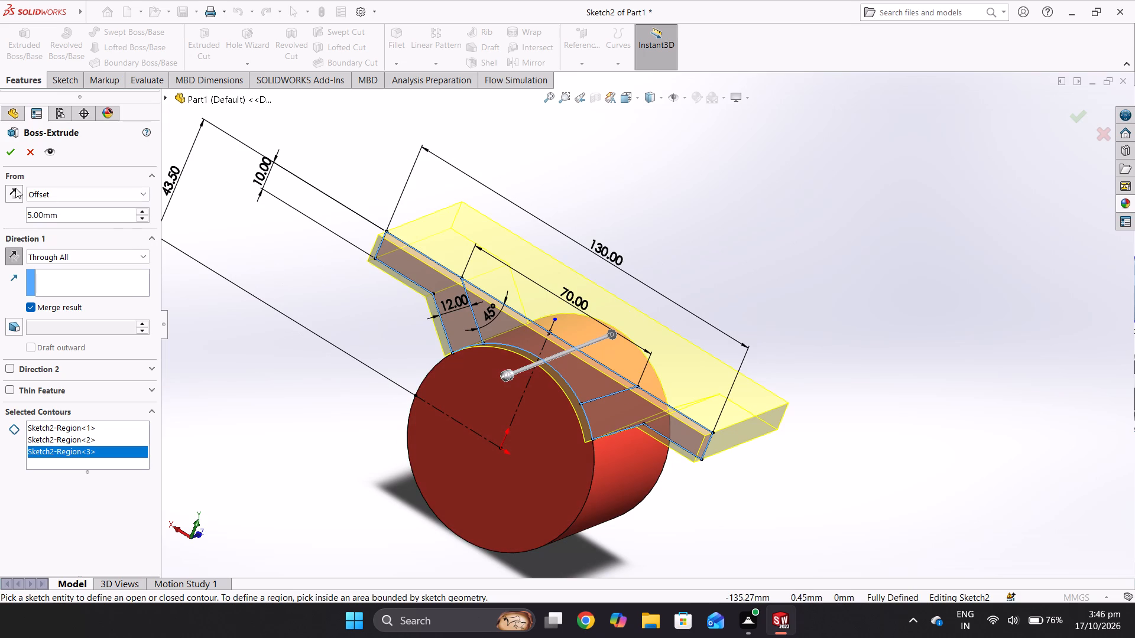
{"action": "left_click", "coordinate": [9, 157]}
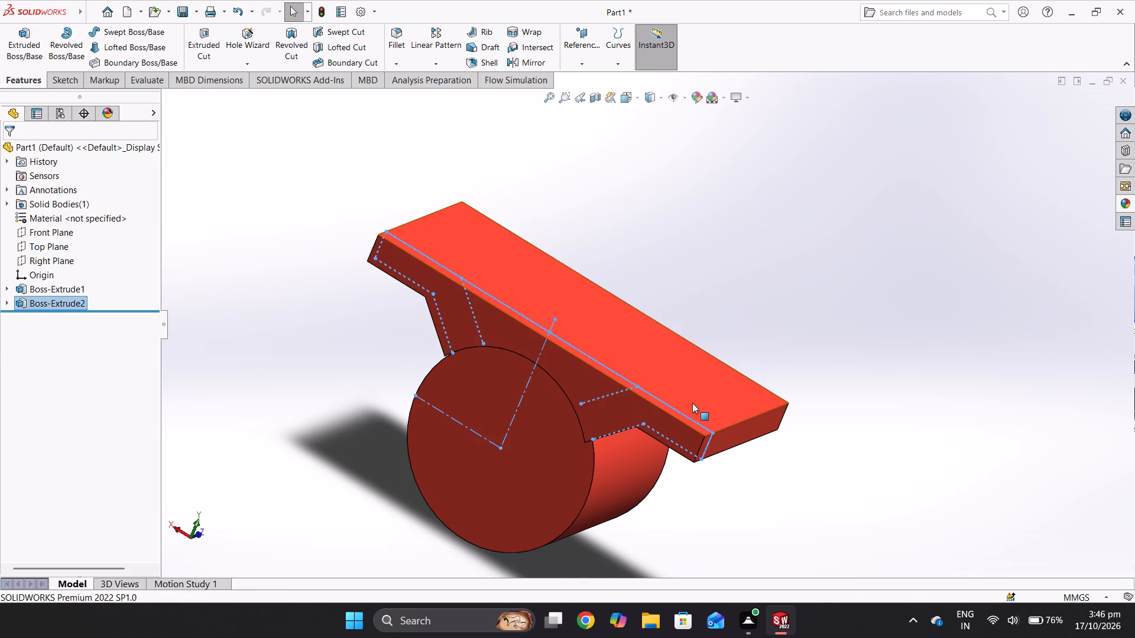
Examine the extruded flange, its supports and their offset from the cylinder's end face from several angles.
{"action": "middle_click_drag", "start_coordinate": [701, 405], "coordinate": [582, 301]}
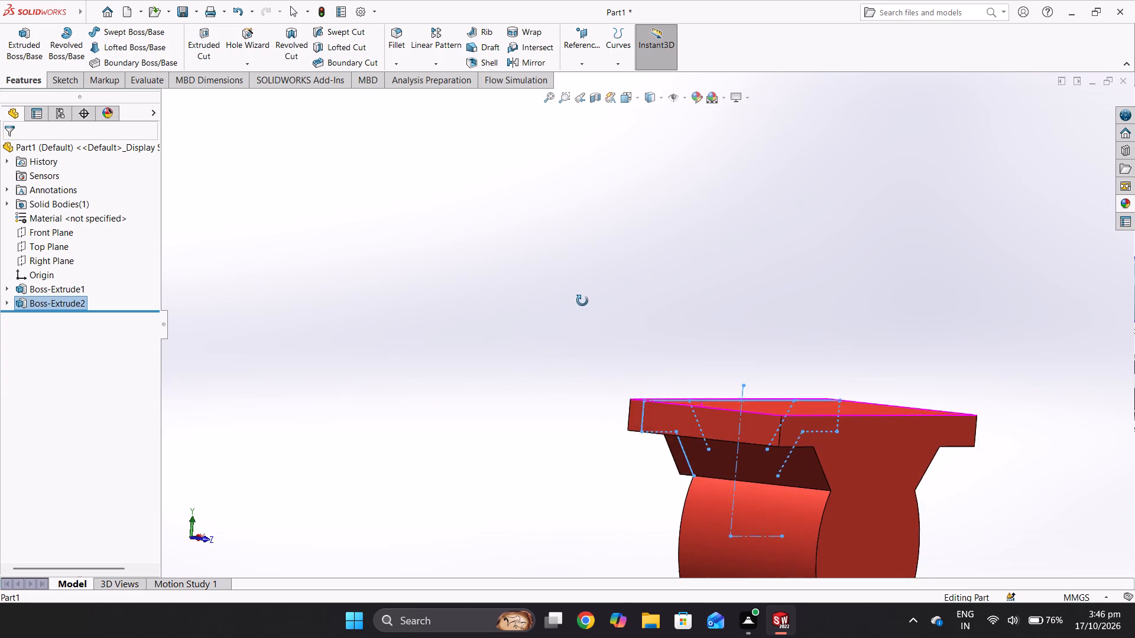
{"action": "middle_click_drag", "start_coordinate": [582, 301], "coordinate": [768, 222]}
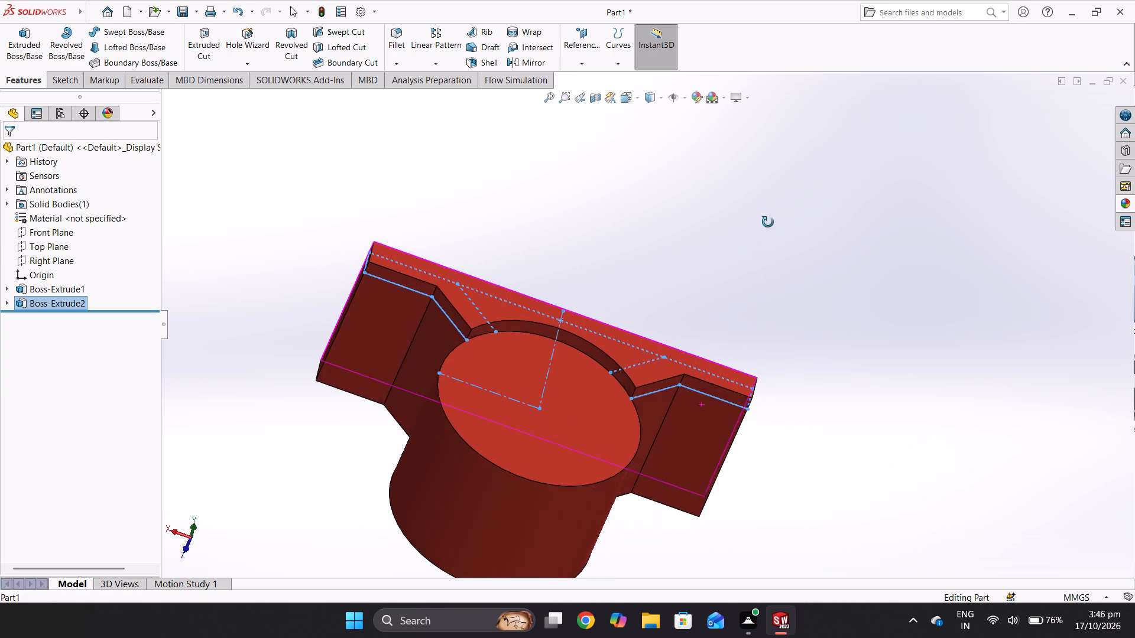
{"action": "middle_click_drag", "start_coordinate": [768, 222], "coordinate": [768, 221]}
{"action": "middle_click_drag", "start_coordinate": [767, 305], "coordinate": [773, 261]}
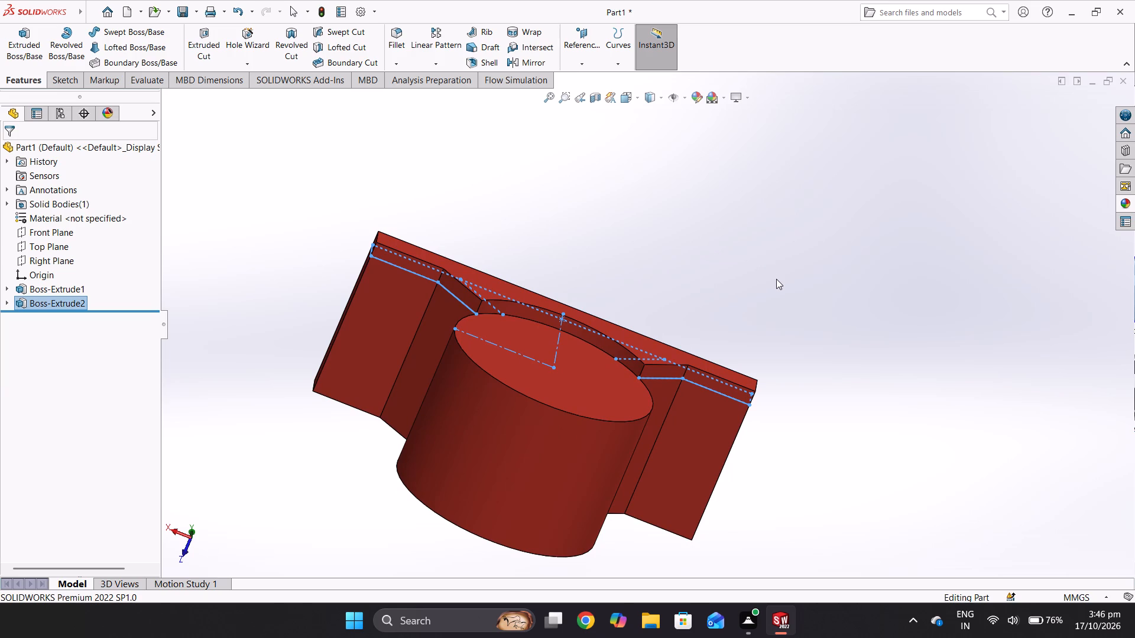
{"action": "middle_click_drag", "start_coordinate": [782, 286], "coordinate": [663, 452]}
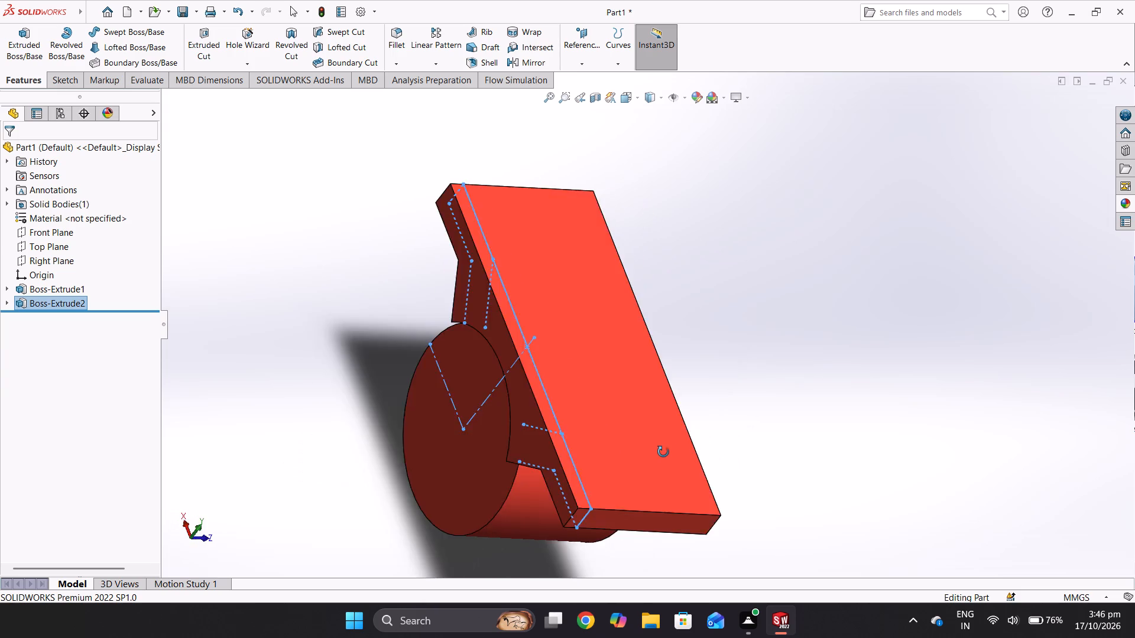
{"action": "middle_click_drag", "start_coordinate": [663, 452], "coordinate": [832, 347]}
{"action": "middle_click_drag", "start_coordinate": [763, 388], "coordinate": [715, 255]}
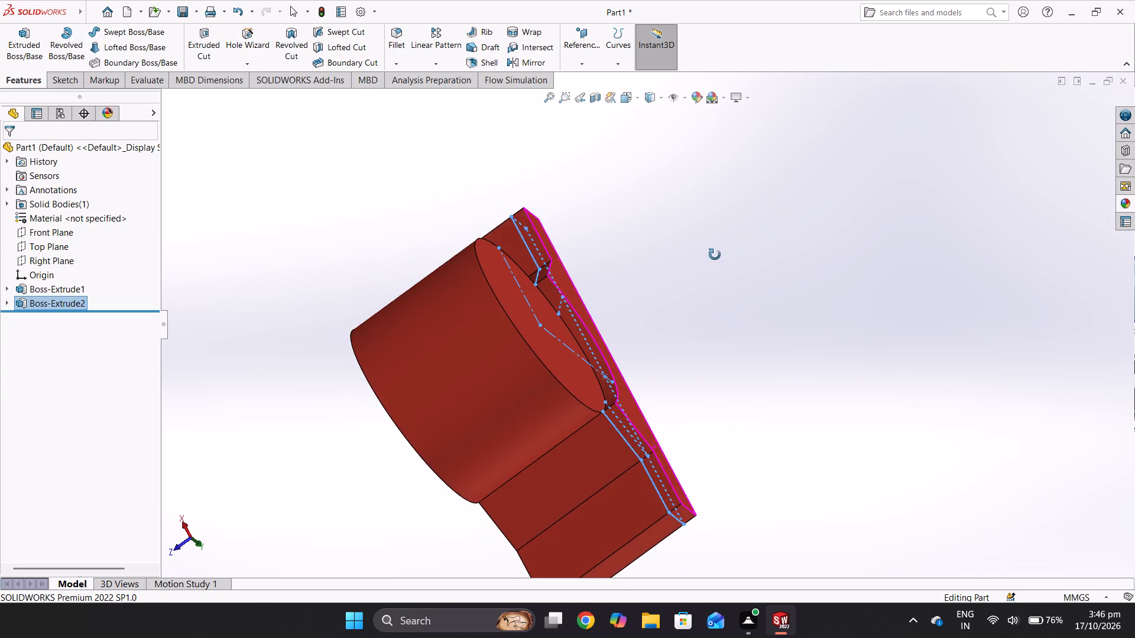
{"action": "middle_click_drag", "start_coordinate": [715, 255], "coordinate": [715, 253]}
{"action": "middle_click_drag", "start_coordinate": [705, 306], "coordinate": [696, 253]}
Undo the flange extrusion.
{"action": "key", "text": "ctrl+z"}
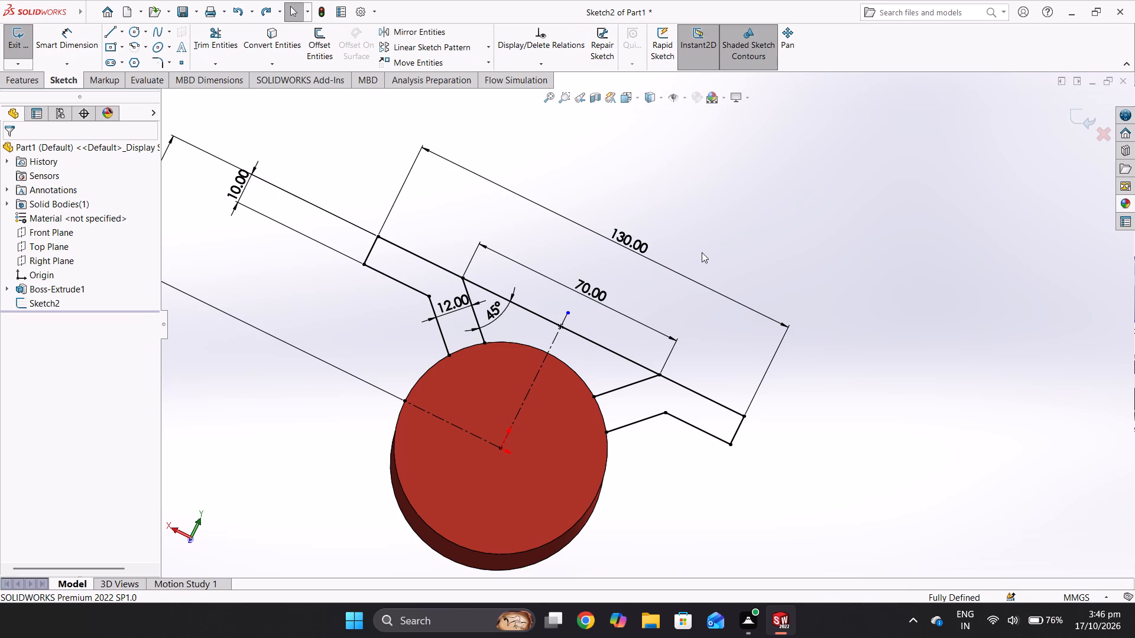
Restart the Boss-Extrude on the flange sketch, starting from a 5 mm offset with the offset direction reversed.
{"action": "left_click", "coordinate": [21, 76]}
{"action": "left_click", "coordinate": [27, 52]}
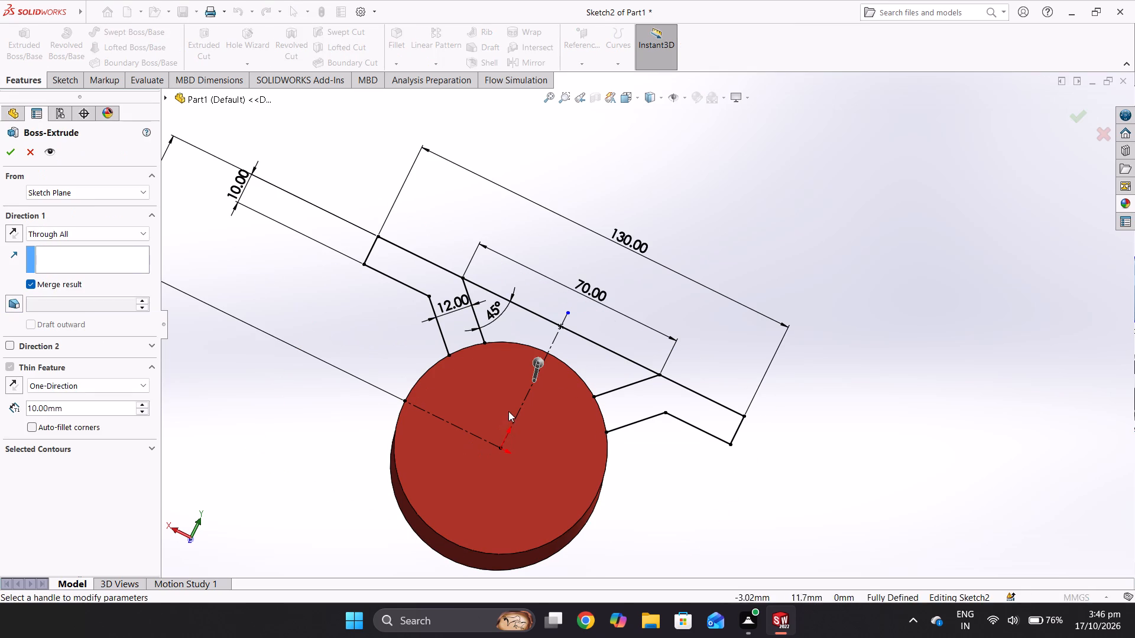
{"action": "middle_click_drag", "start_coordinate": [508, 411], "coordinate": [475, 513]}
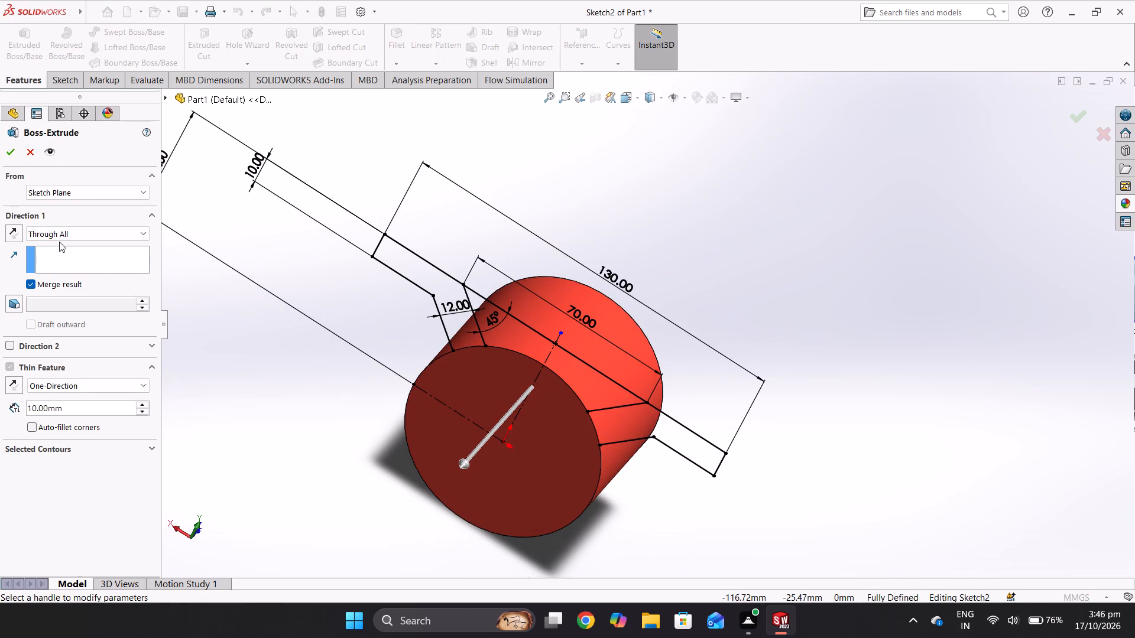
{"action": "left_click", "coordinate": [67, 192]}
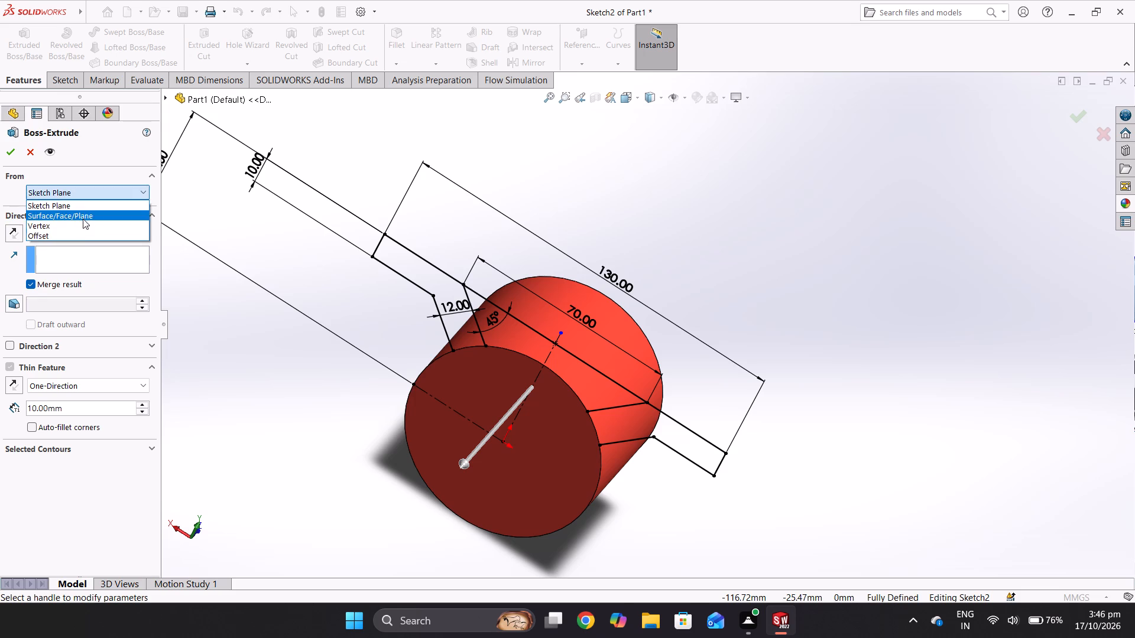
{"action": "left_click", "coordinate": [83, 235]}
{"action": "double_click", "coordinate": [79, 221]}
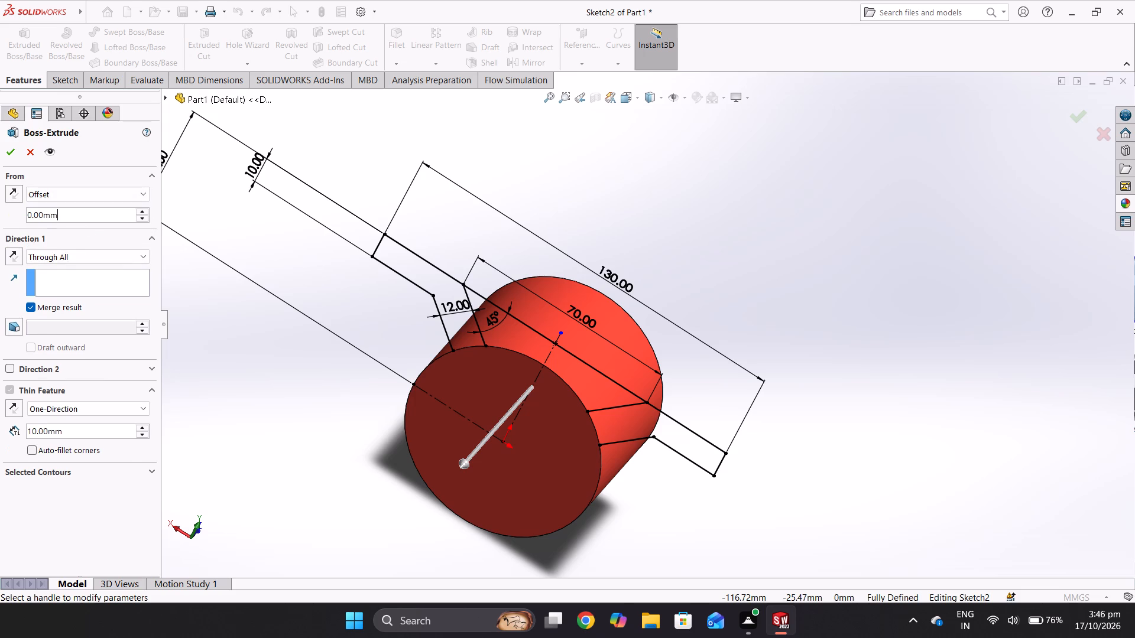
{"action": "key", "text": "5"}
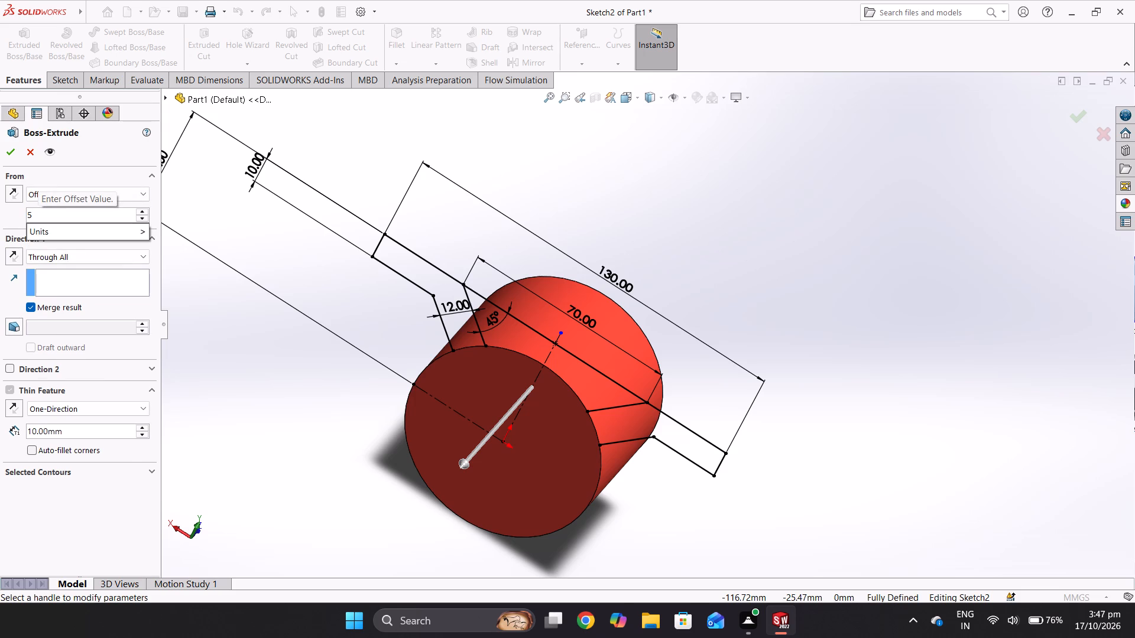
{"action": "key", "text": "Return"}
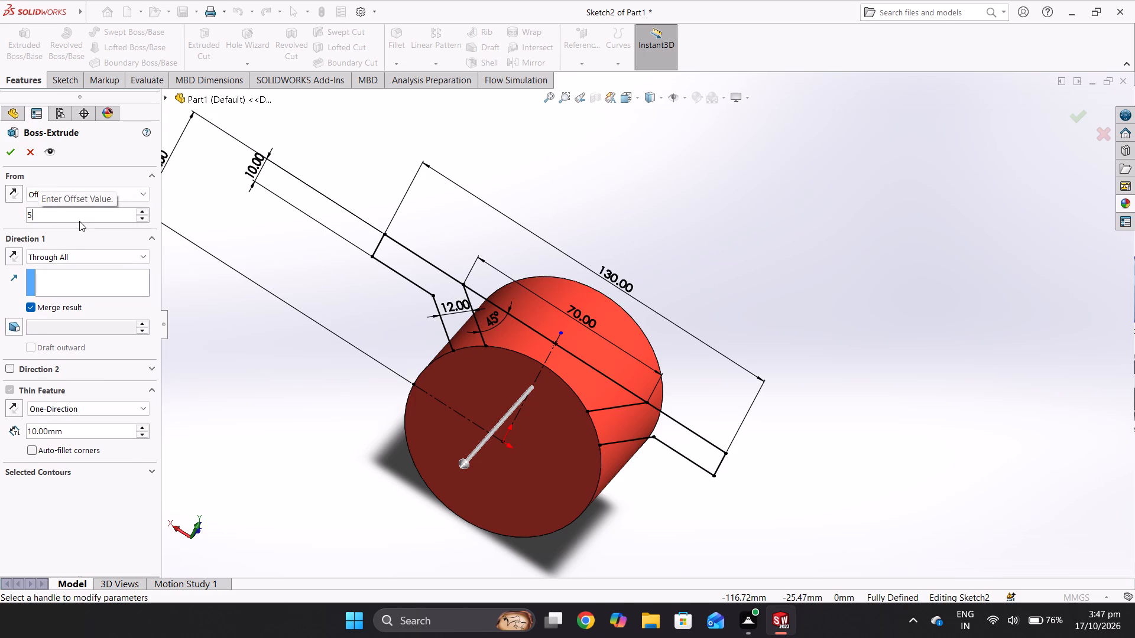
{"action": "left_click", "coordinate": [11, 193]}
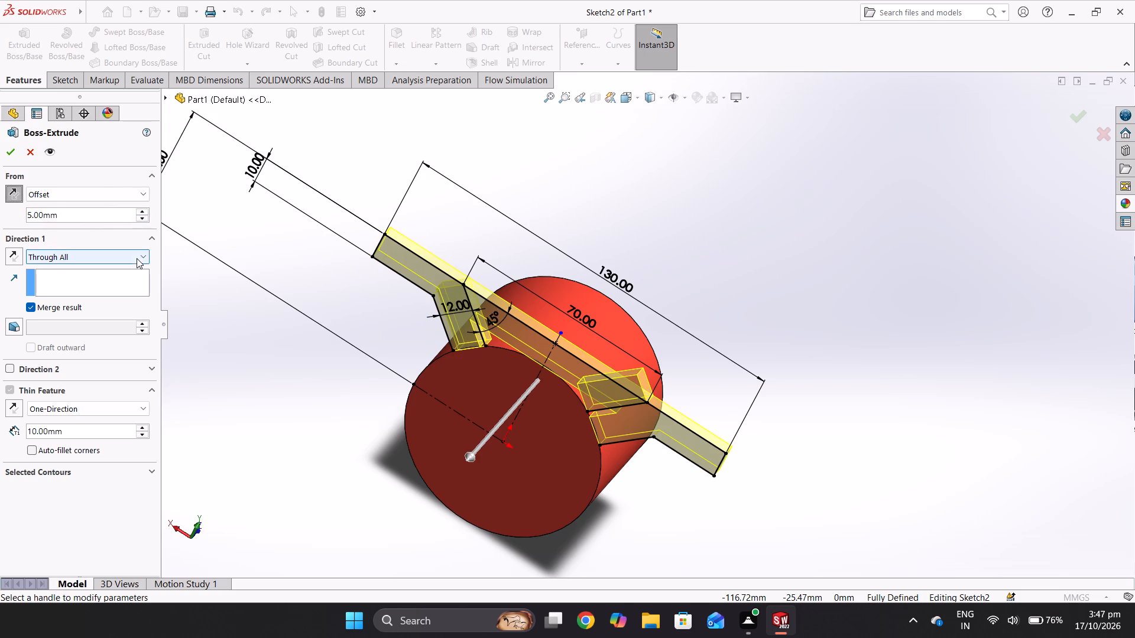
Choose the two support regions and the middle region as the extrusion's contours, and turn off Thin Feature.
{"action": "left_click", "coordinate": [69, 471]}
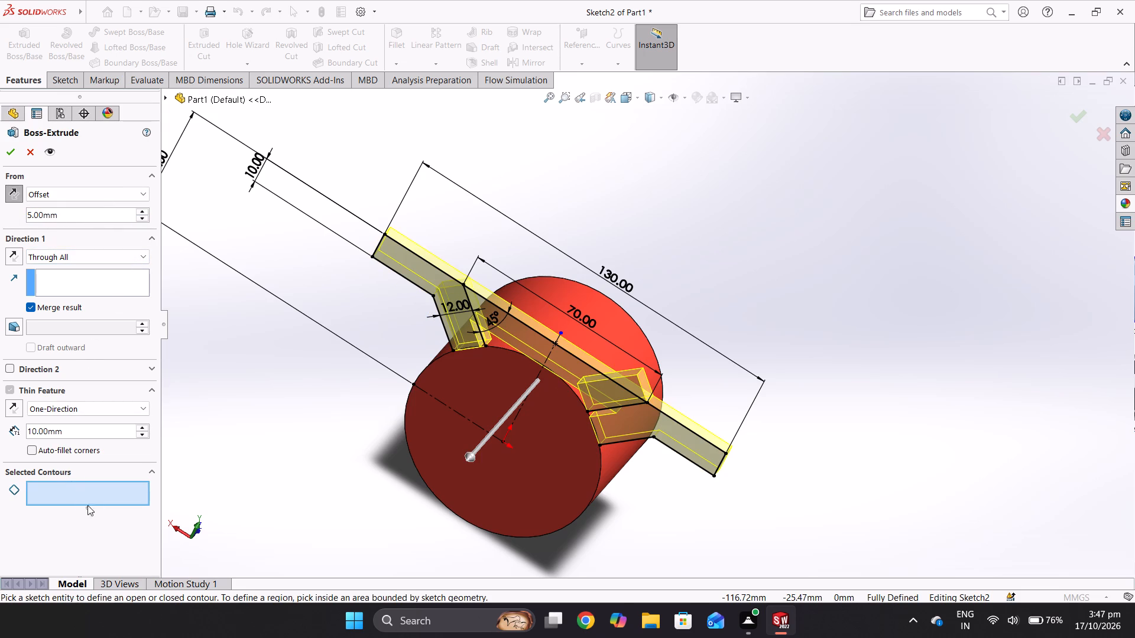
{"action": "left_click", "coordinate": [96, 493]}
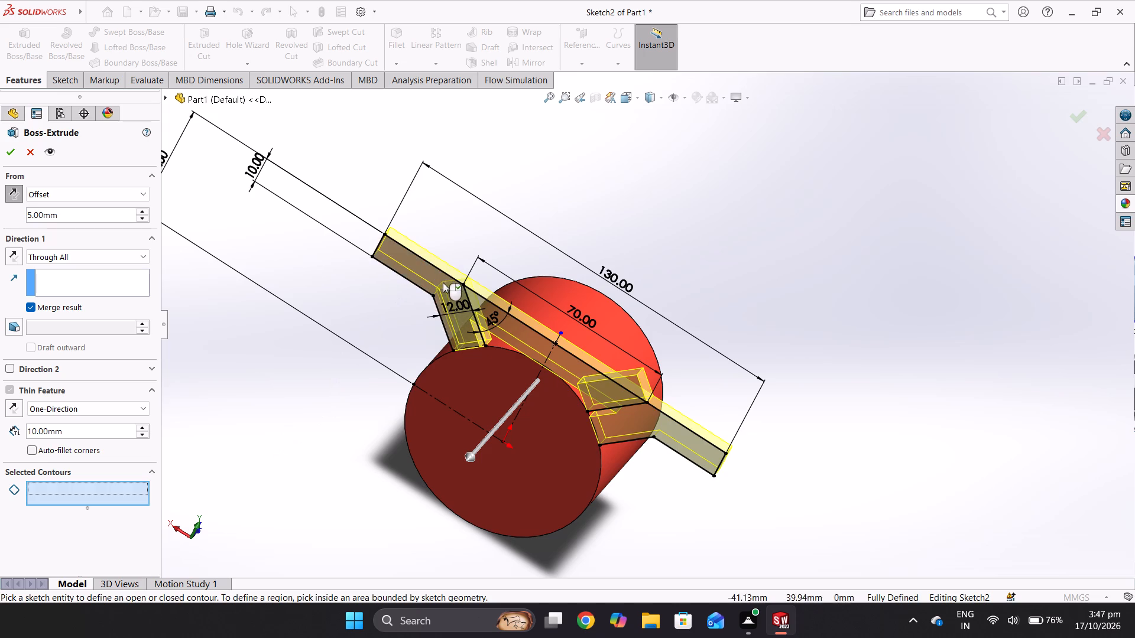
{"action": "left_click", "coordinate": [443, 282]}
{"action": "left_click", "coordinate": [622, 417]}
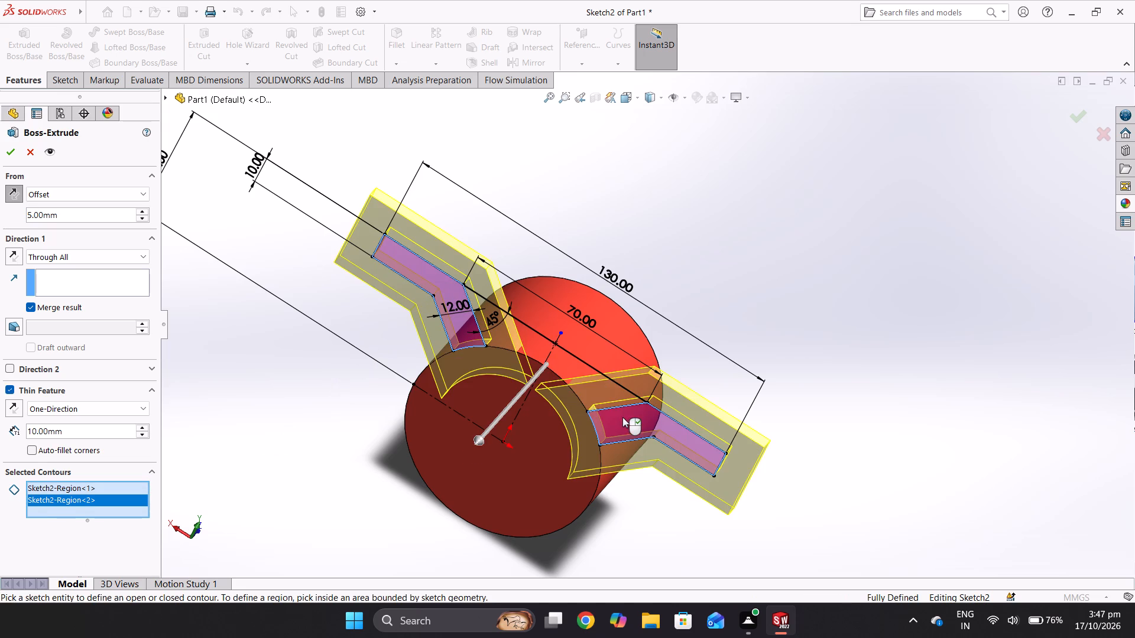
{"action": "left_click", "coordinate": [557, 367]}
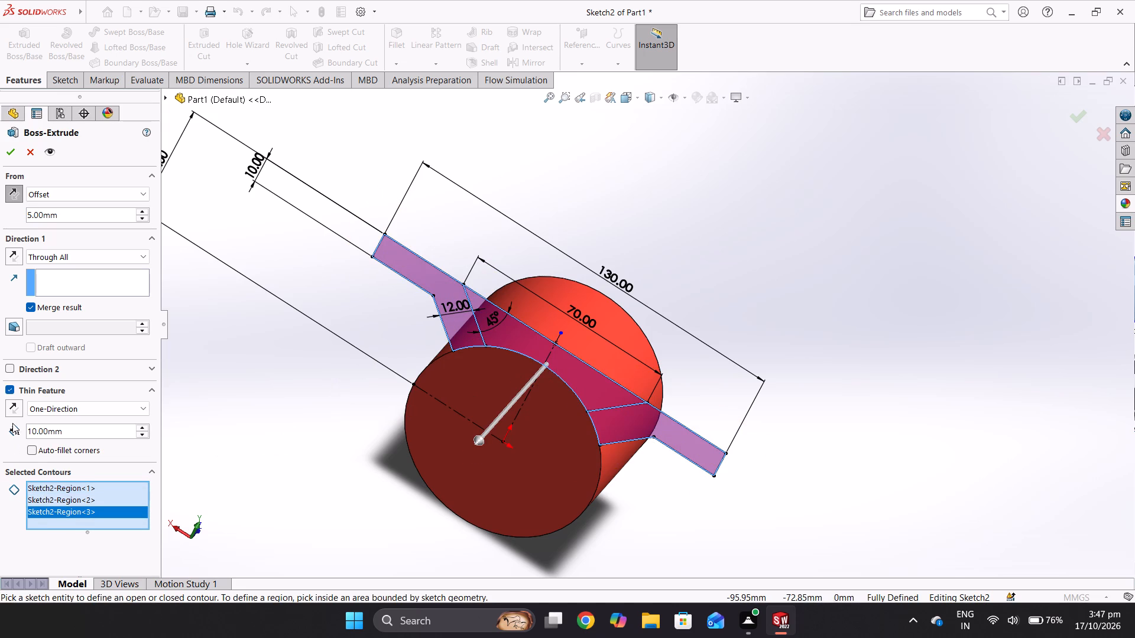
{"action": "left_click", "coordinate": [9, 393]}
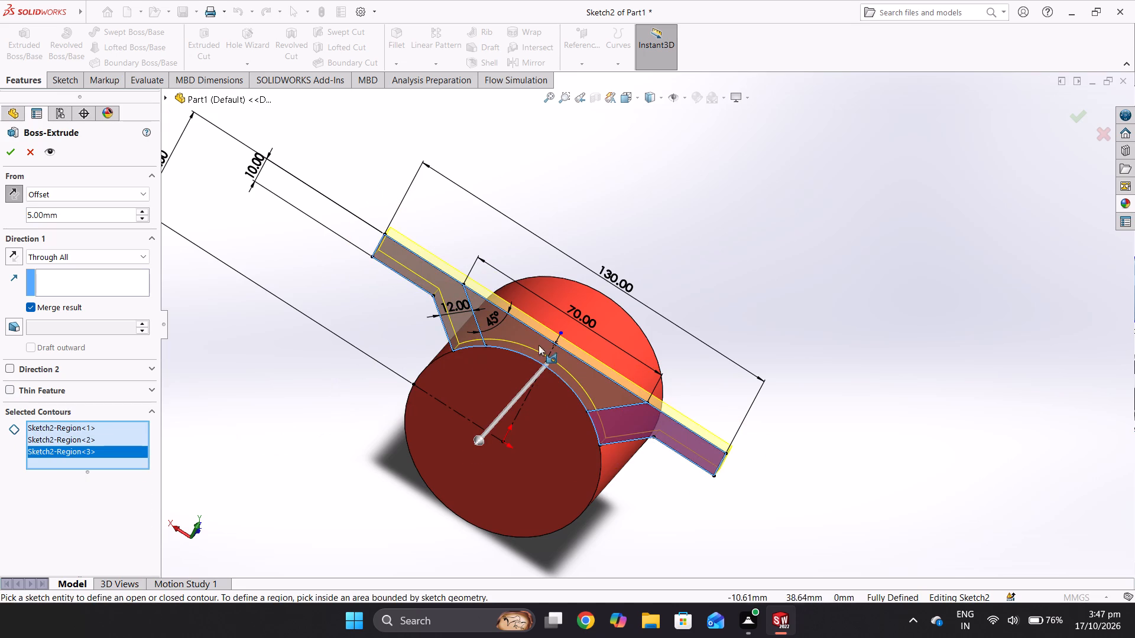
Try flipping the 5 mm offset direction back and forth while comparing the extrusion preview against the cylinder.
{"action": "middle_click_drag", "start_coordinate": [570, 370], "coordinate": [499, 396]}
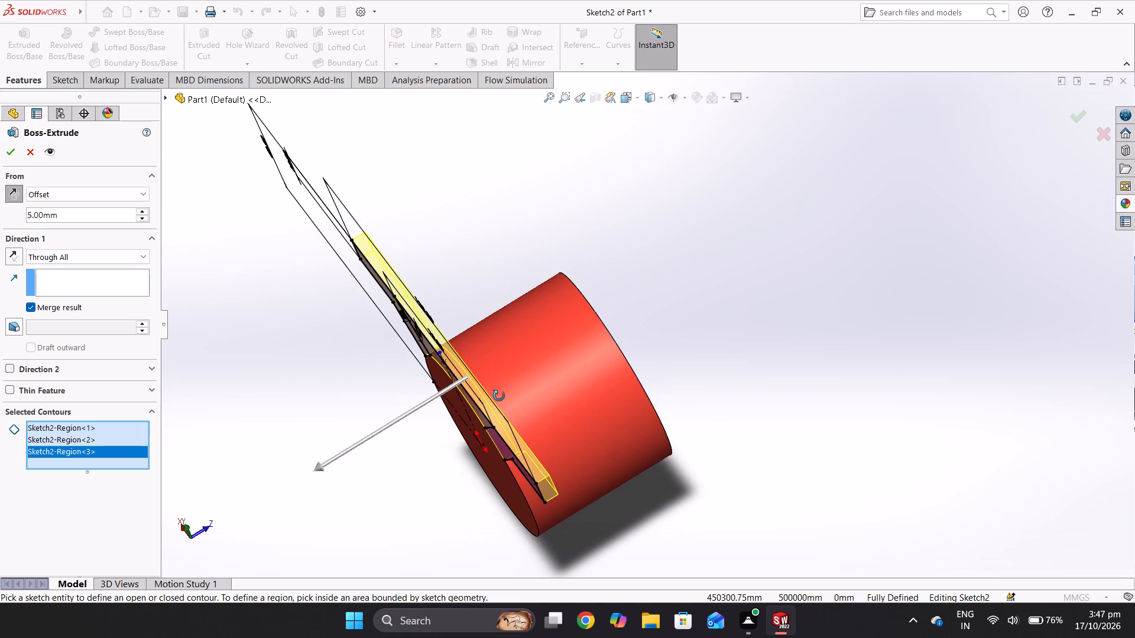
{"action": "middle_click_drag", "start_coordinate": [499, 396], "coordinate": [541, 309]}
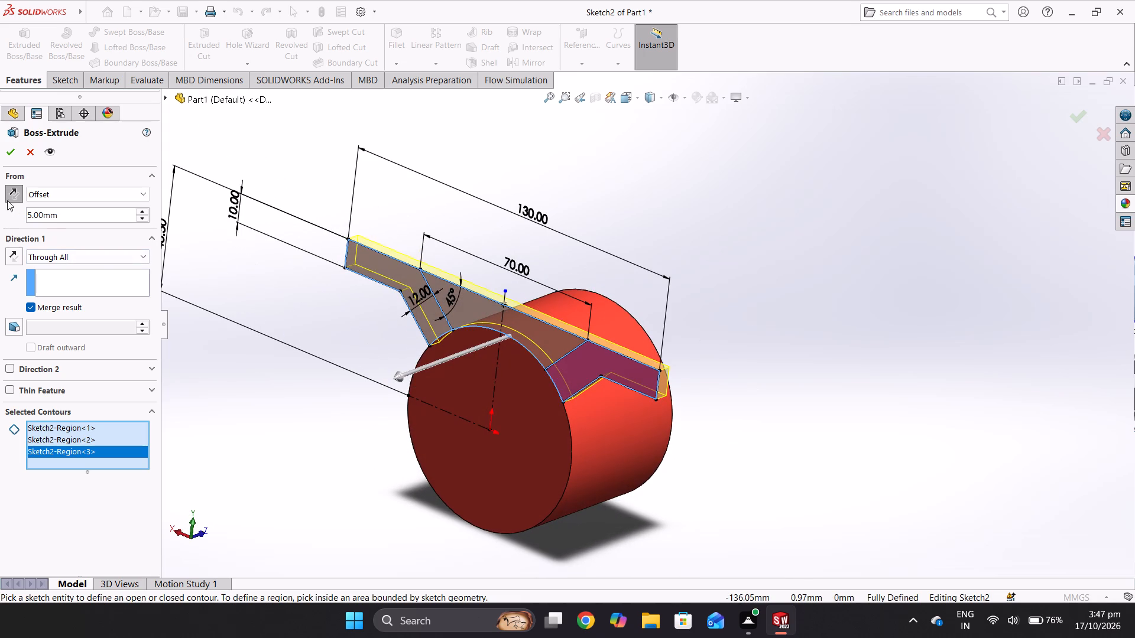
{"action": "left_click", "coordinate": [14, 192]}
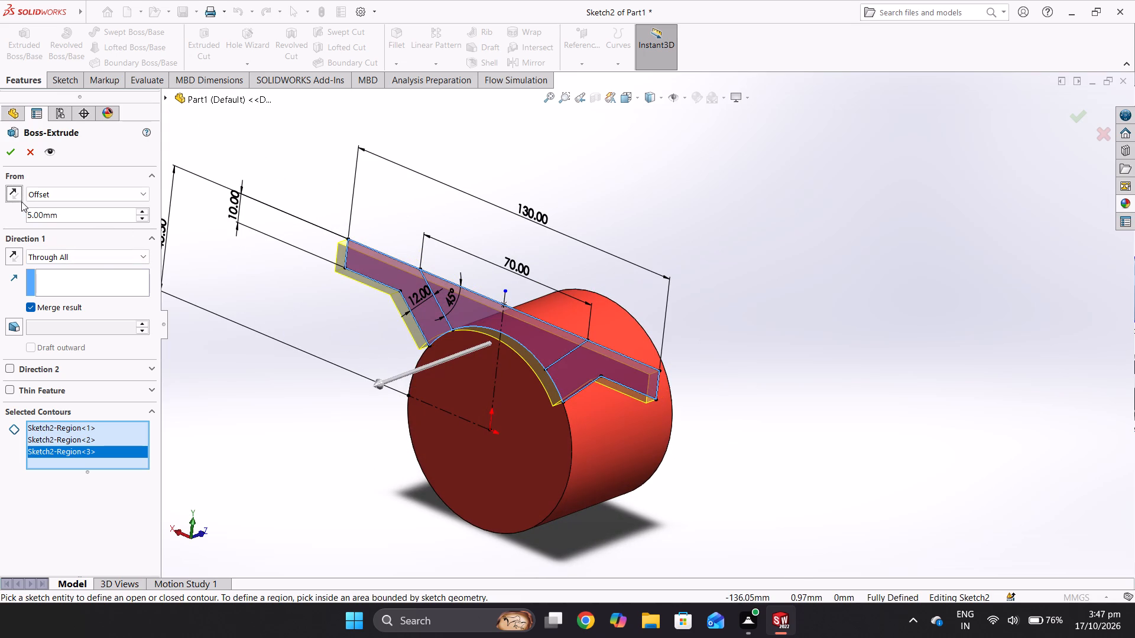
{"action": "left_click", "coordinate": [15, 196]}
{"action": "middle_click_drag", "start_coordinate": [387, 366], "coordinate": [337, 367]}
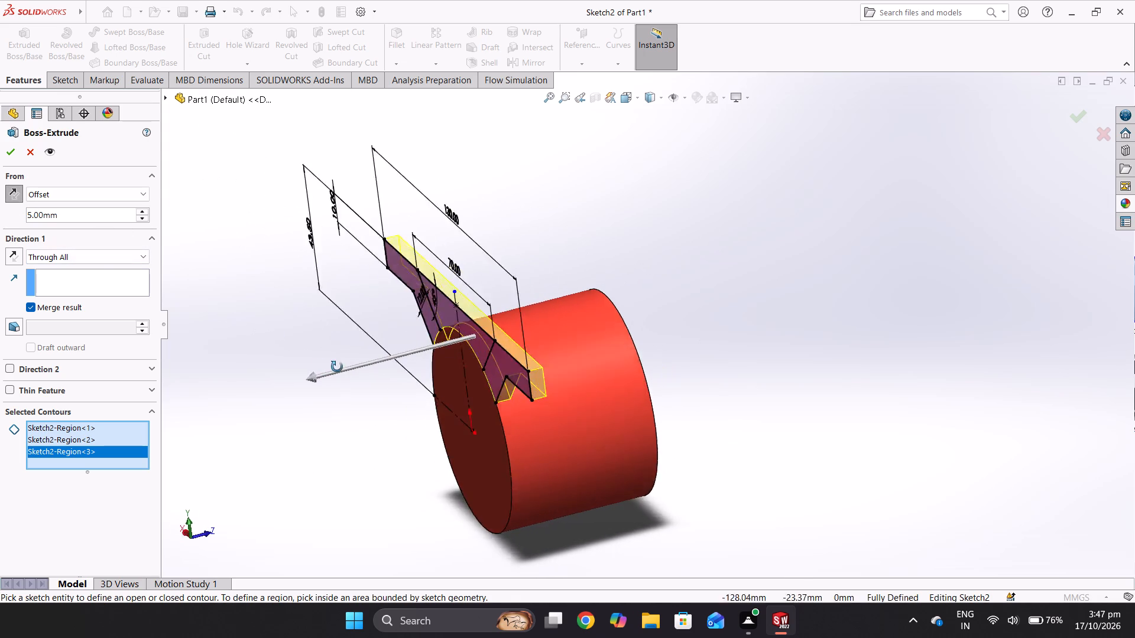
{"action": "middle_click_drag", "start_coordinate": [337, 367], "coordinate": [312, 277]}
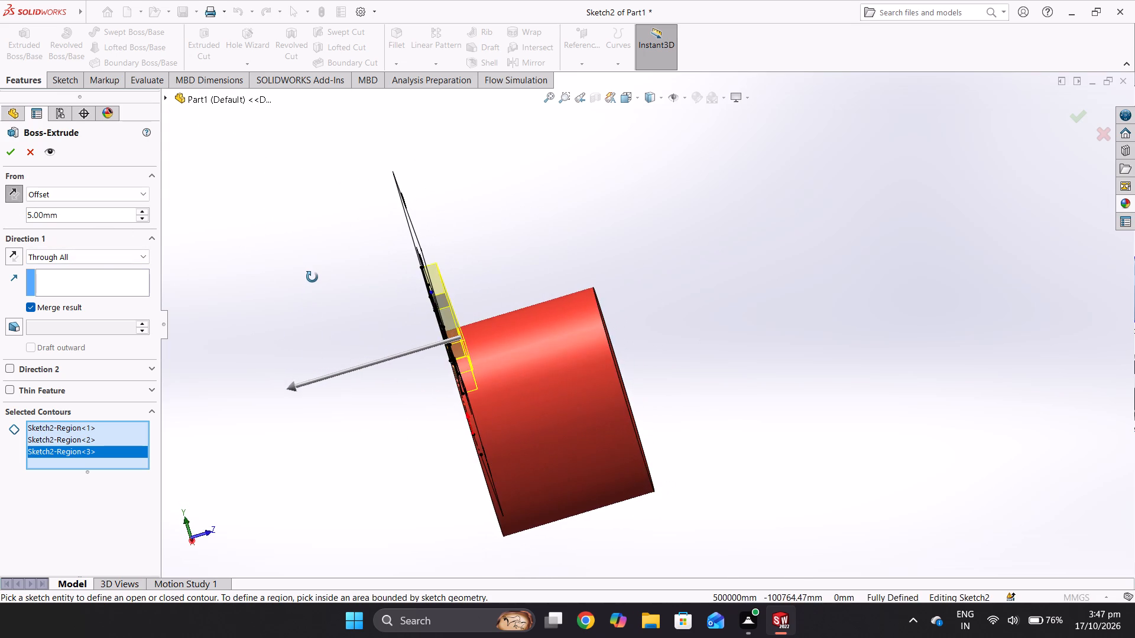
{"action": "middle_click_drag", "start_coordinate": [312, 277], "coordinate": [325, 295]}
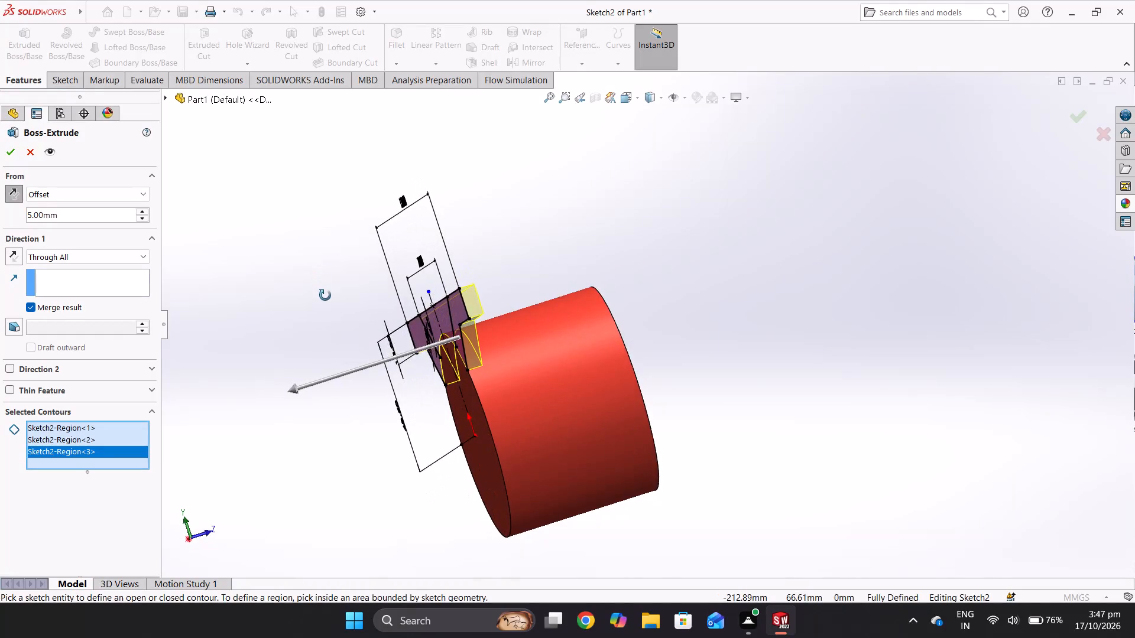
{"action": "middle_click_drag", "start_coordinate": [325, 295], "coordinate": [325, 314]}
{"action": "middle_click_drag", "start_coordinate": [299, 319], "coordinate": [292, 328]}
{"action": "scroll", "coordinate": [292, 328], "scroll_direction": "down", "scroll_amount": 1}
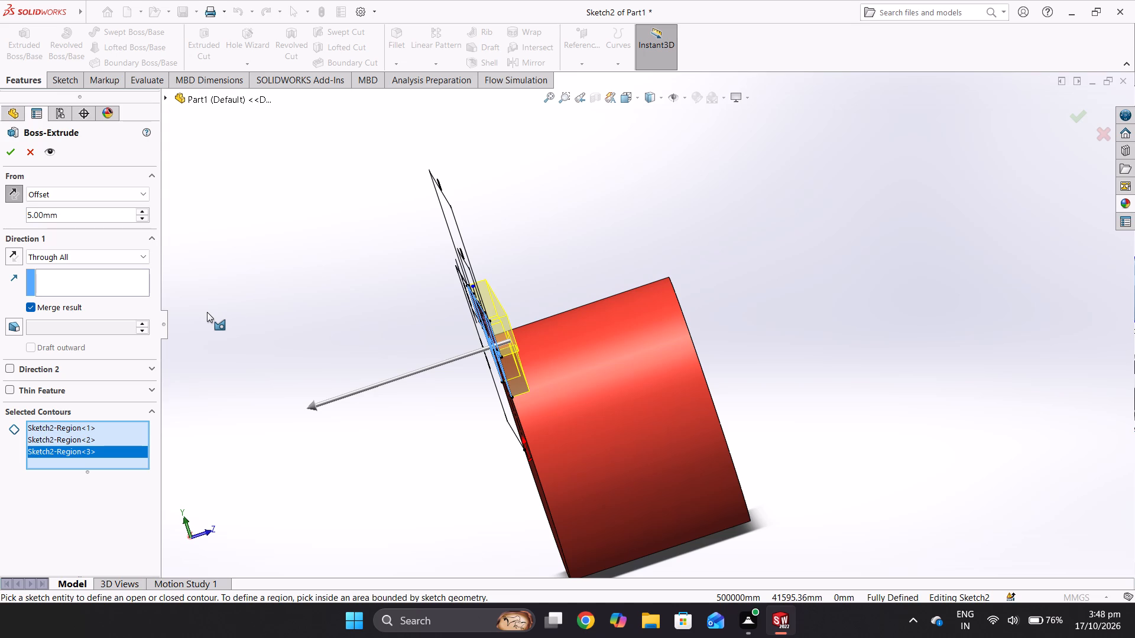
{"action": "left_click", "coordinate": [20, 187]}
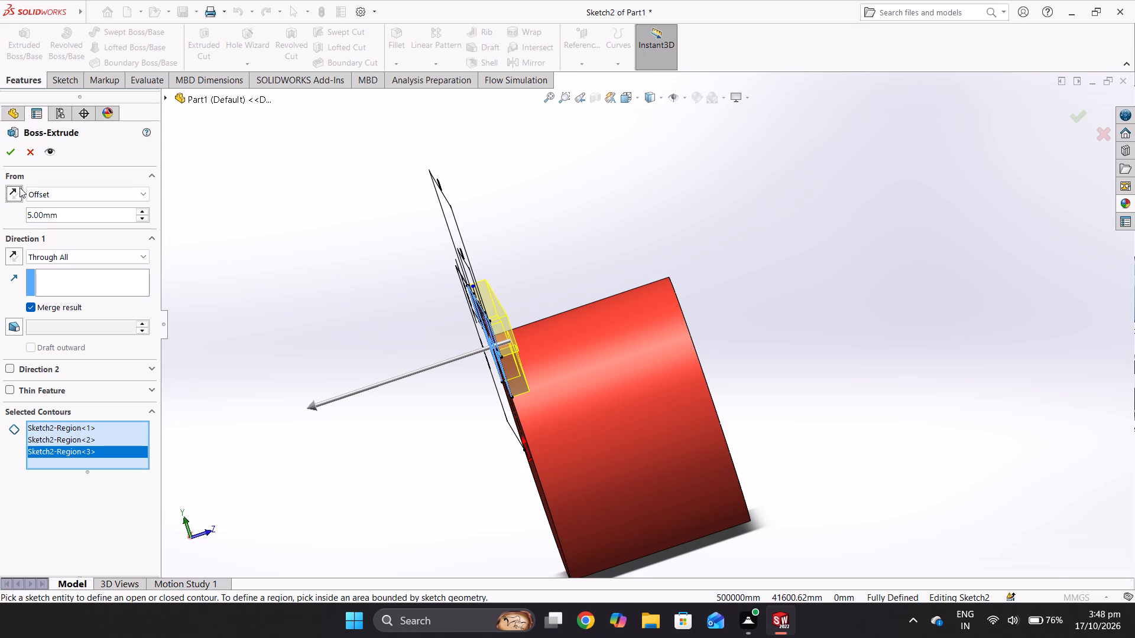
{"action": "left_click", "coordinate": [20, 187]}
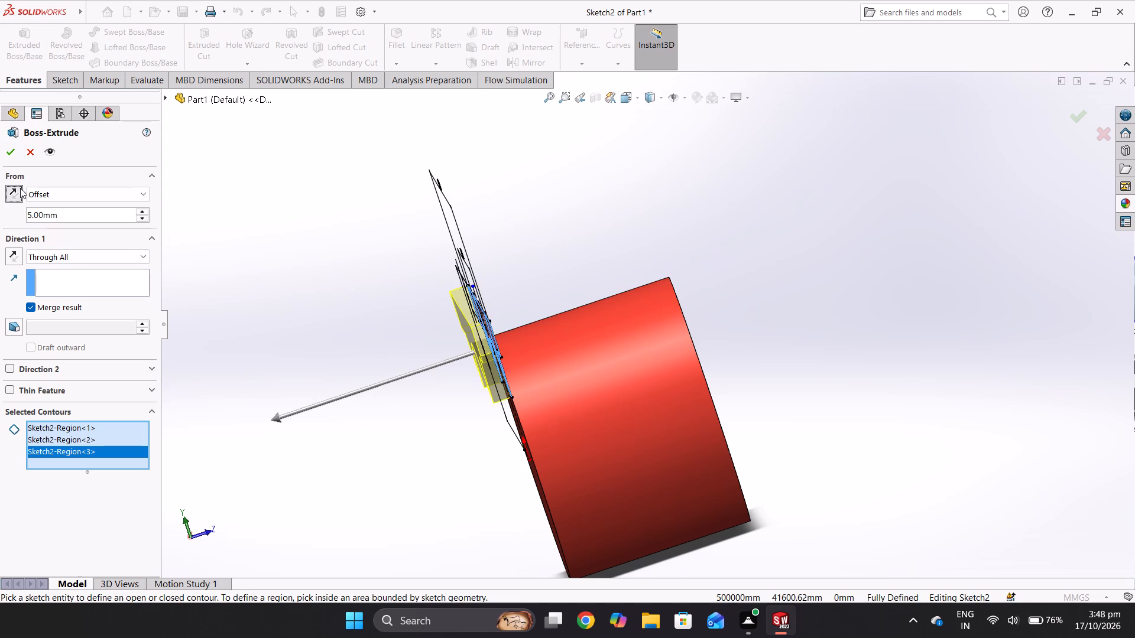
Finish the Through All flange extrusion with the reversed 5 mm offset and check the resulting body.
{"action": "left_click", "coordinate": [15, 155]}
{"action": "middle_click_drag", "start_coordinate": [329, 393], "coordinate": [408, 454]}
{"action": "middle_click_drag", "start_coordinate": [474, 431], "coordinate": [433, 434]}
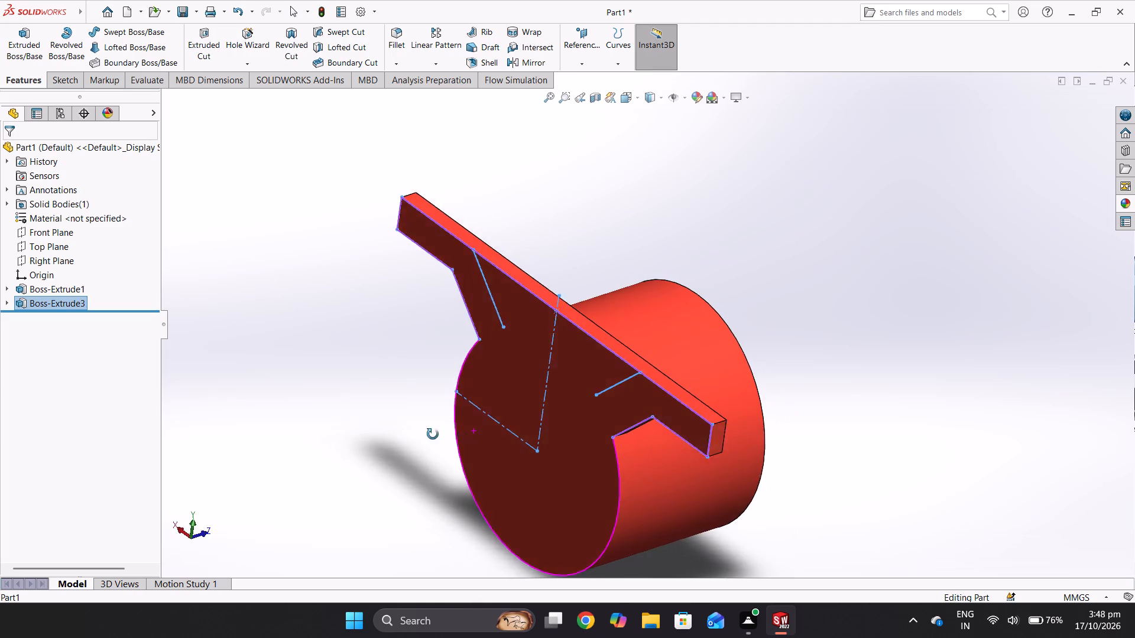
{"action": "middle_click_drag", "start_coordinate": [433, 434], "coordinate": [363, 388]}
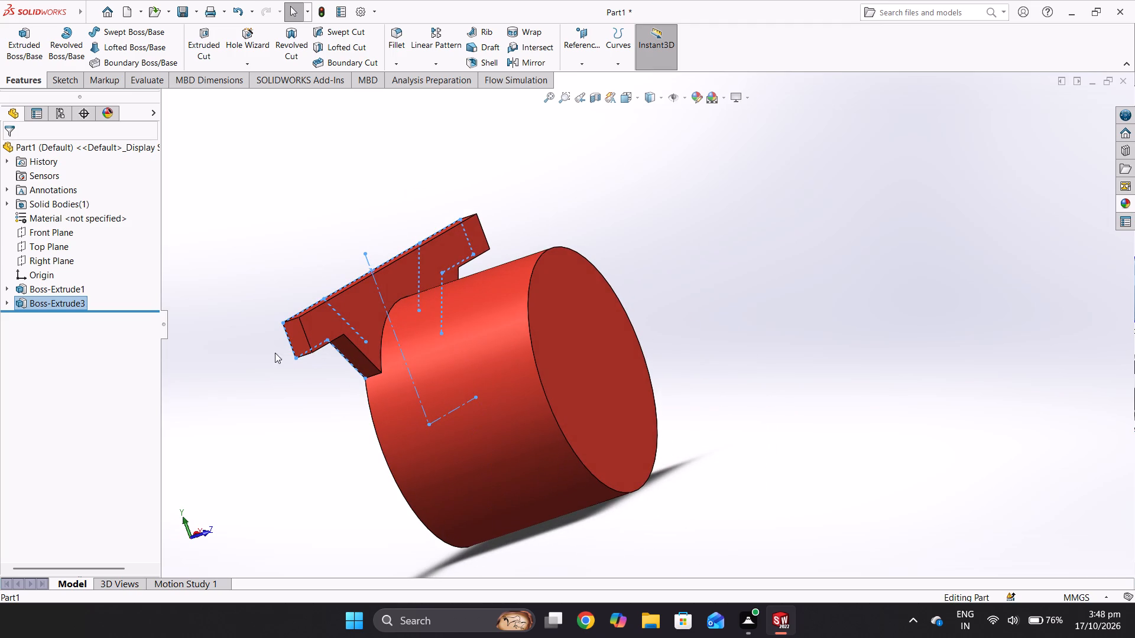
Undo the last flange extrusion.
{"action": "key", "text": "ctrl+z"}
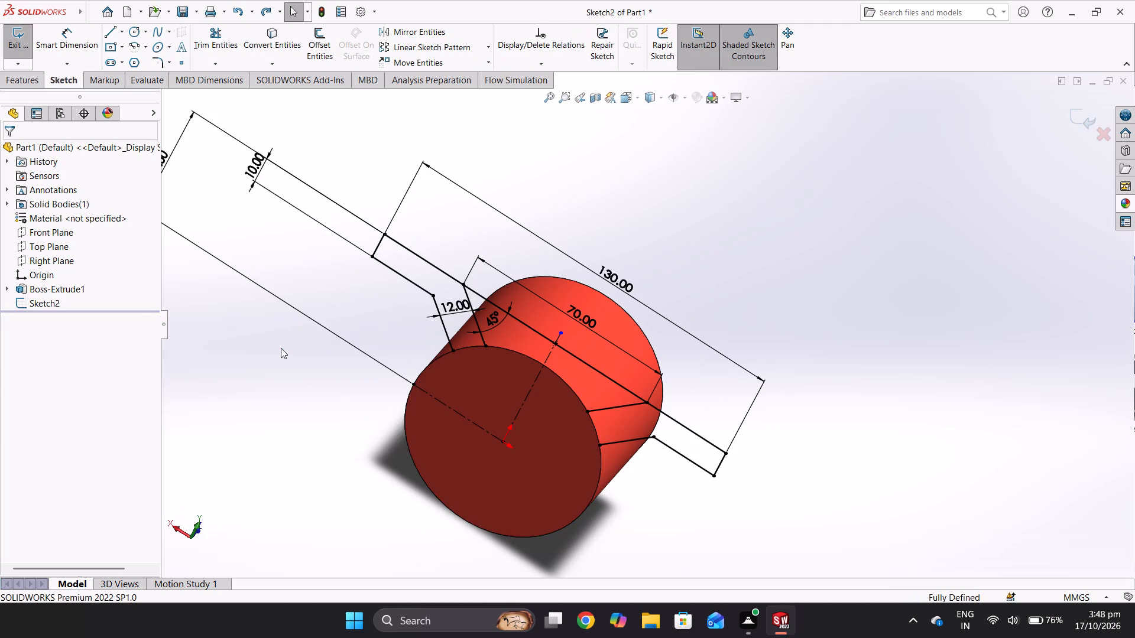
Restart the Boss-Extrude on the flange sketch as Through All, using the two support regions and the middle region, with Thin Feature off.
{"action": "left_click", "coordinate": [25, 86]}
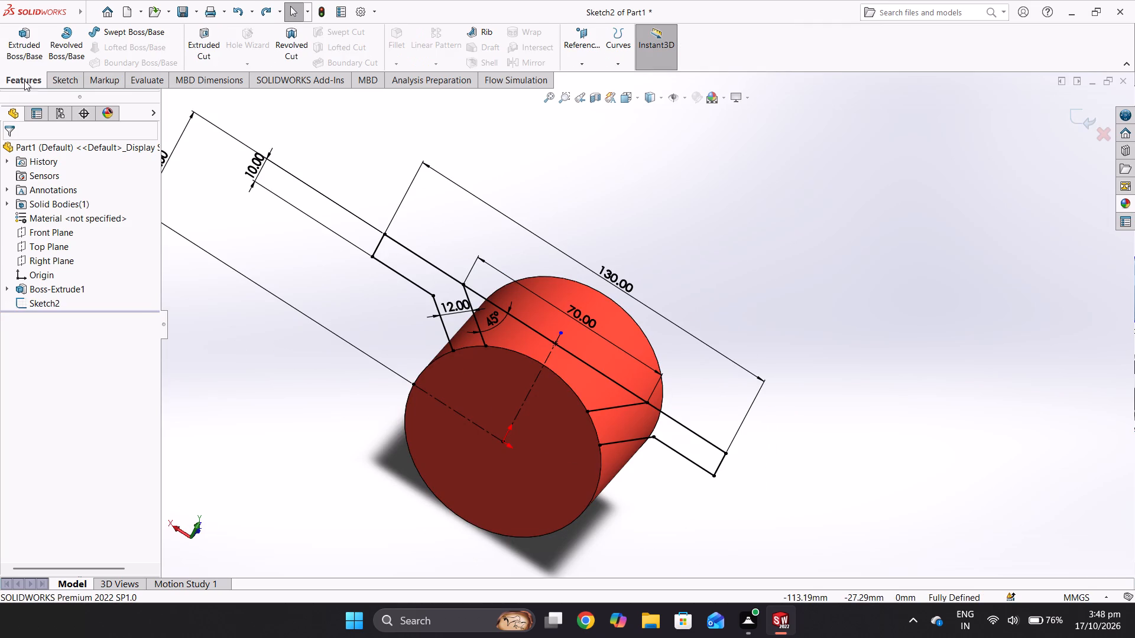
{"action": "left_click", "coordinate": [26, 36]}
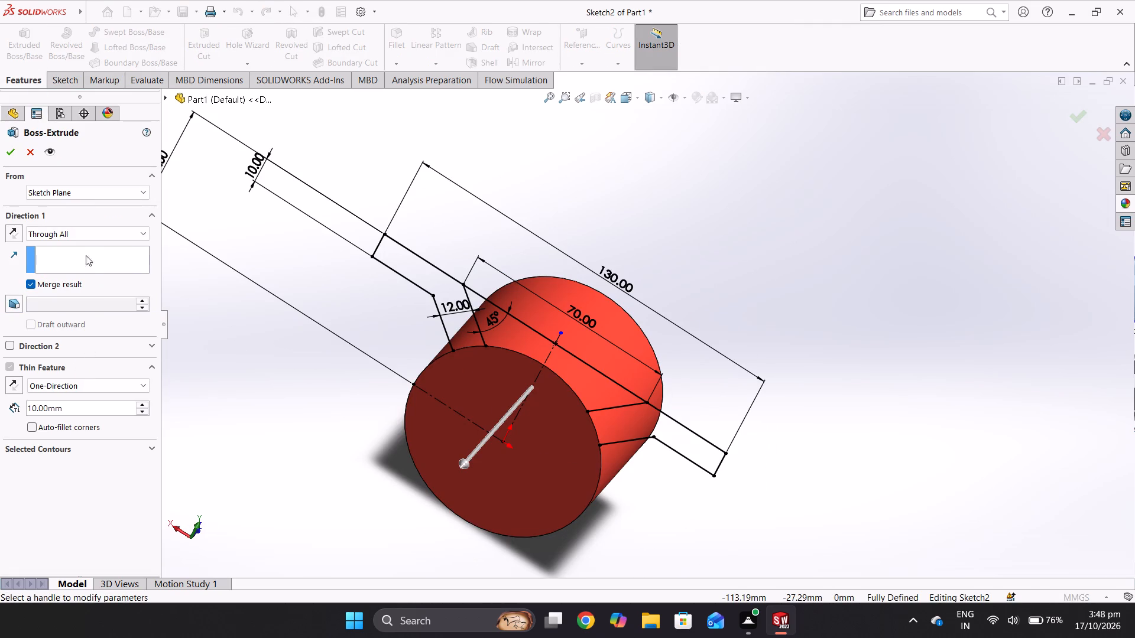
{"action": "left_click", "coordinate": [86, 266]}
{"action": "left_click", "coordinate": [100, 230]}
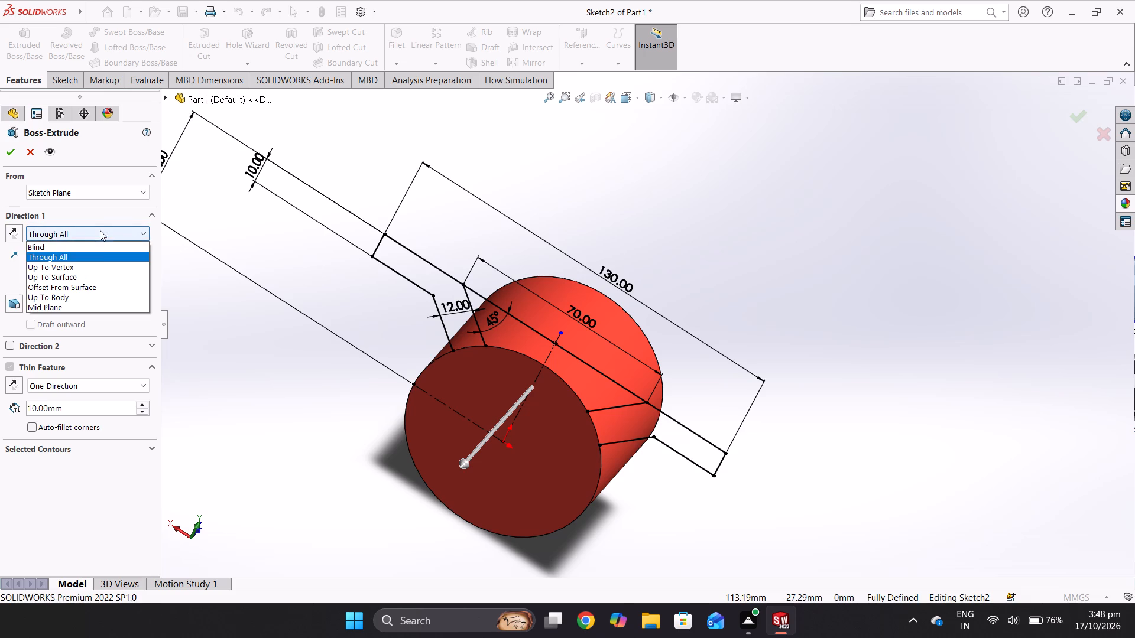
{"action": "left_click", "coordinate": [97, 257]}
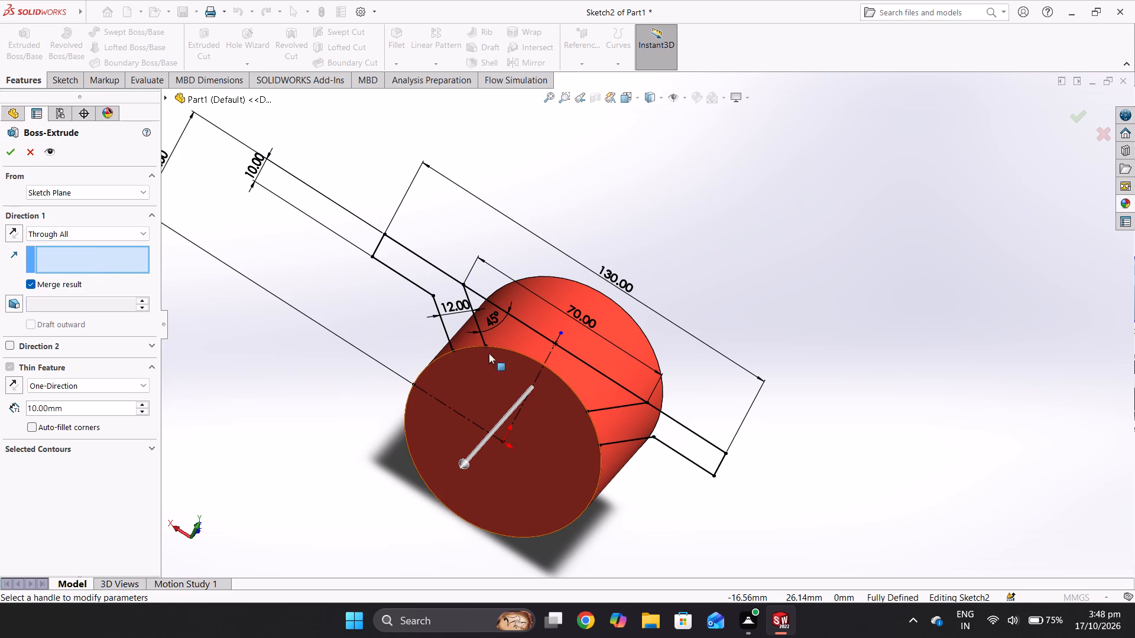
{"action": "left_click", "coordinate": [120, 450]}
{"action": "left_click", "coordinate": [130, 471]}
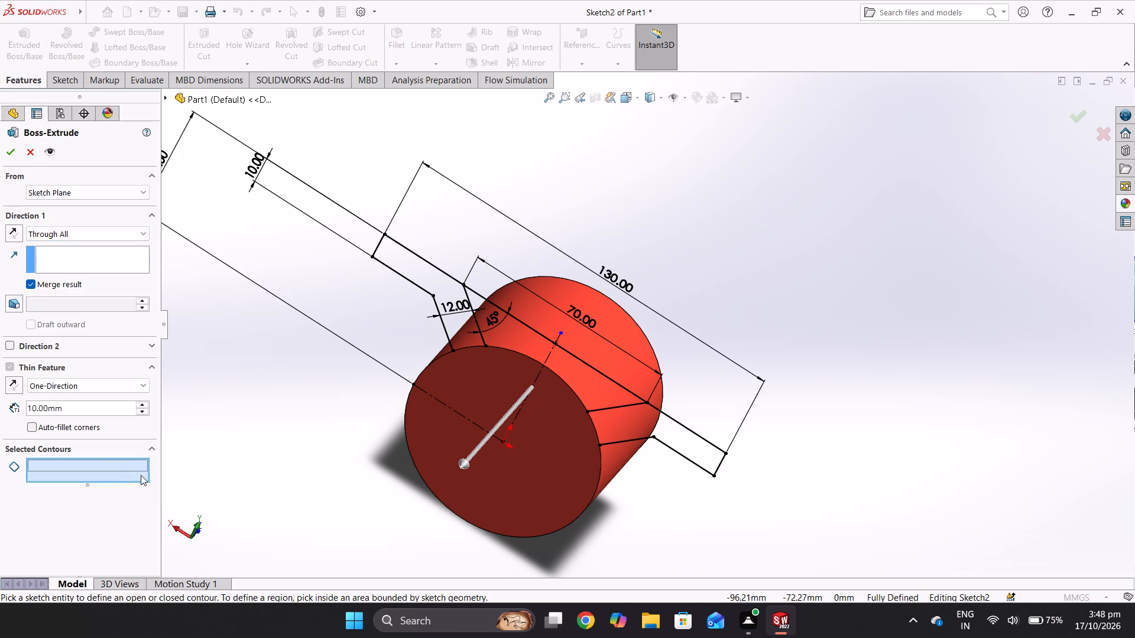
{"action": "left_click", "coordinate": [466, 335]}
{"action": "left_click", "coordinate": [505, 334]}
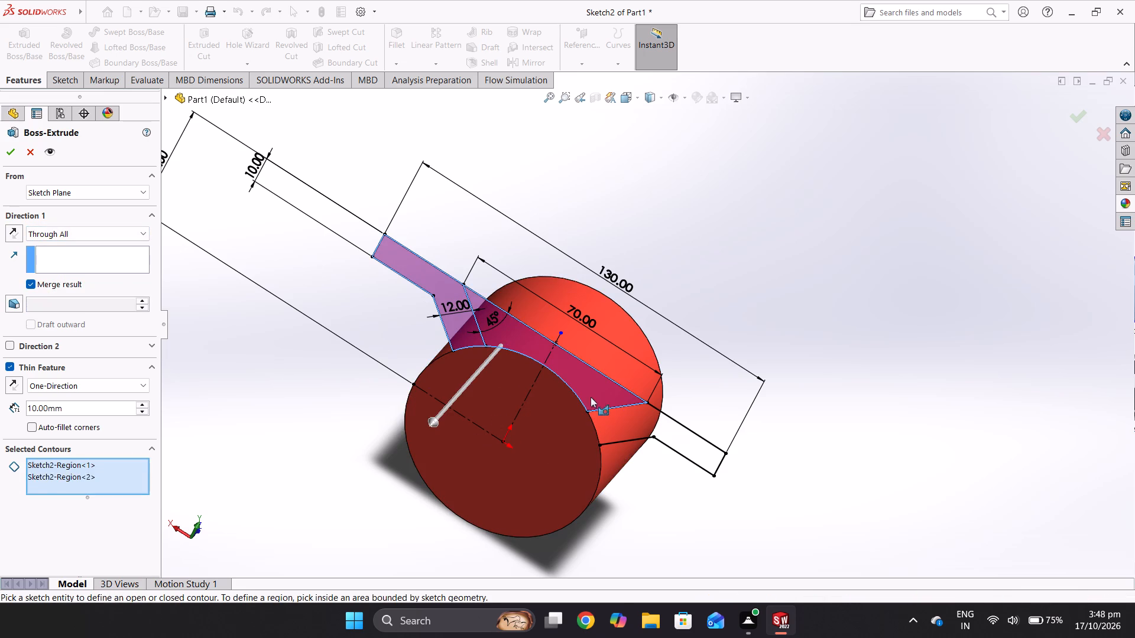
{"action": "left_click", "coordinate": [641, 424]}
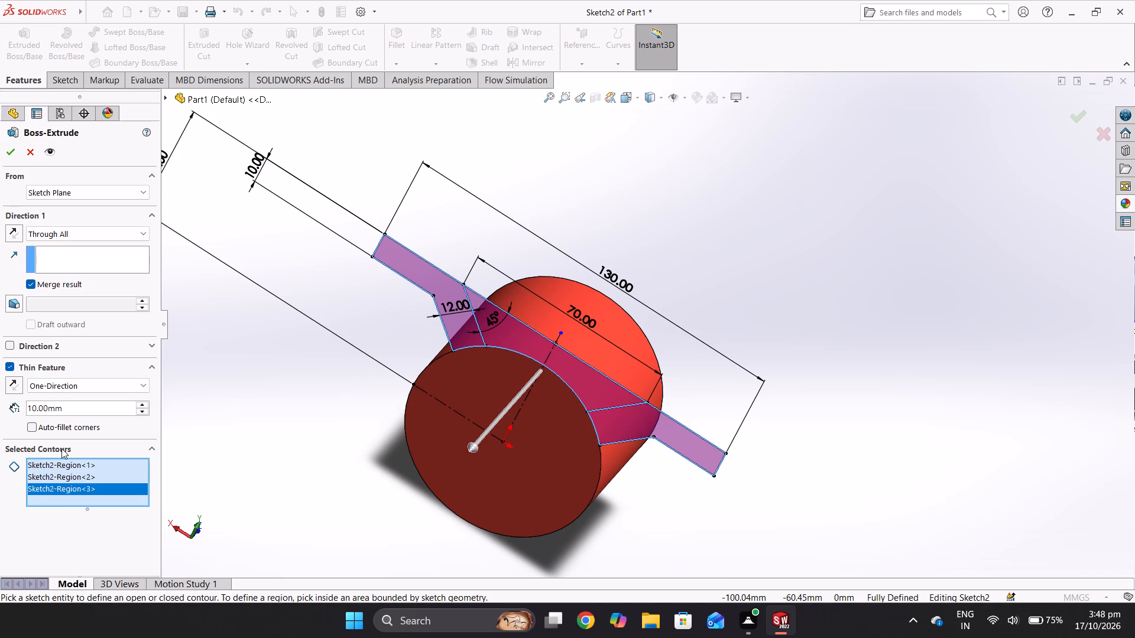
{"action": "left_click", "coordinate": [11, 366]}
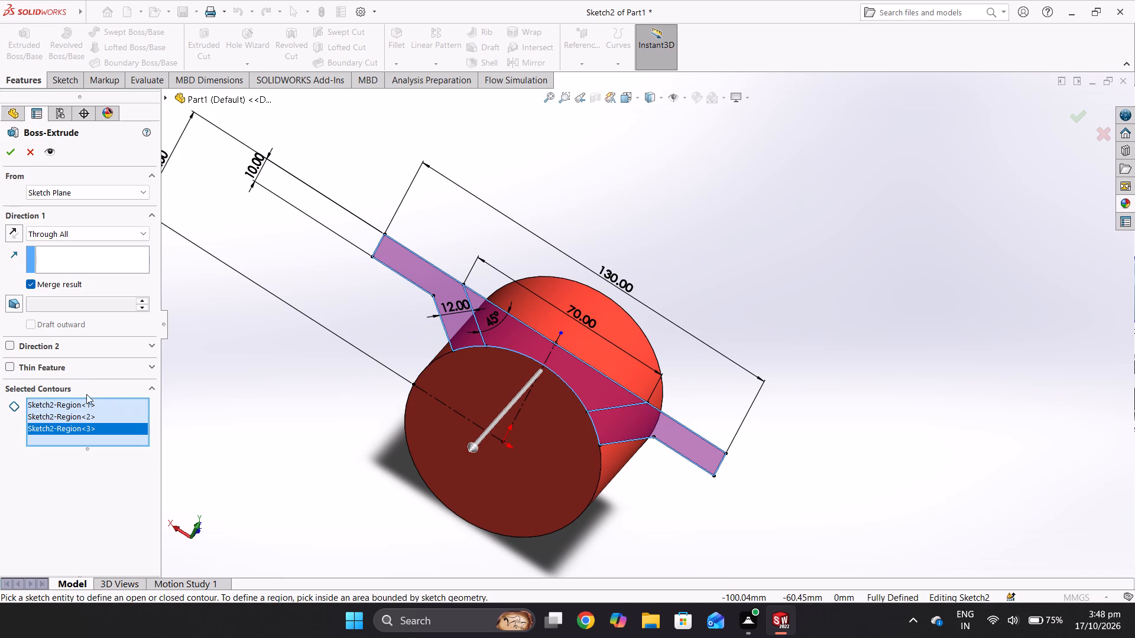
Start the flange extrusion from a reversed 5 mm offset, reverse Direction 1 to run along the cylinder, and finish and inspect it.
{"action": "left_click", "coordinate": [57, 193]}
{"action": "left_click", "coordinate": [69, 232]}
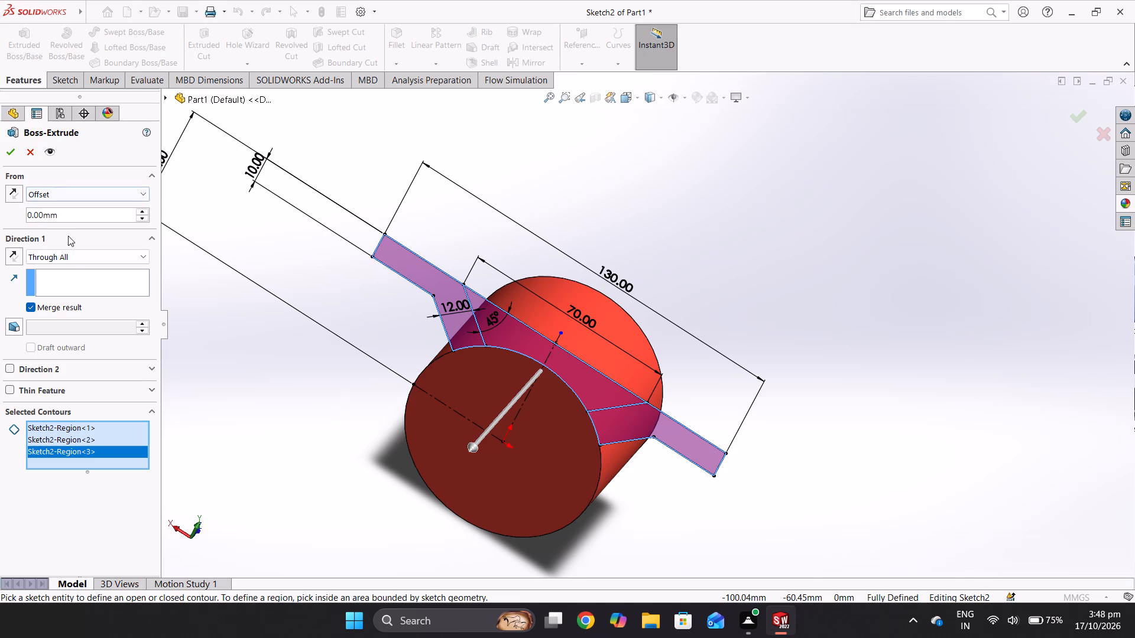
{"action": "left_click", "coordinate": [39, 276]}
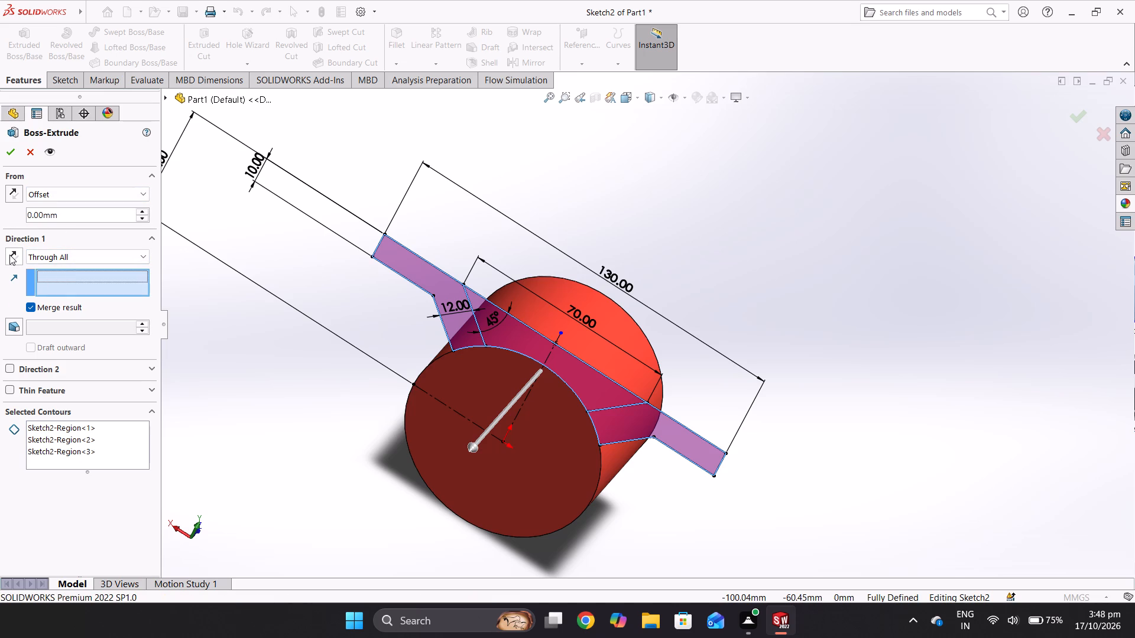
{"action": "left_click", "coordinate": [9, 255]}
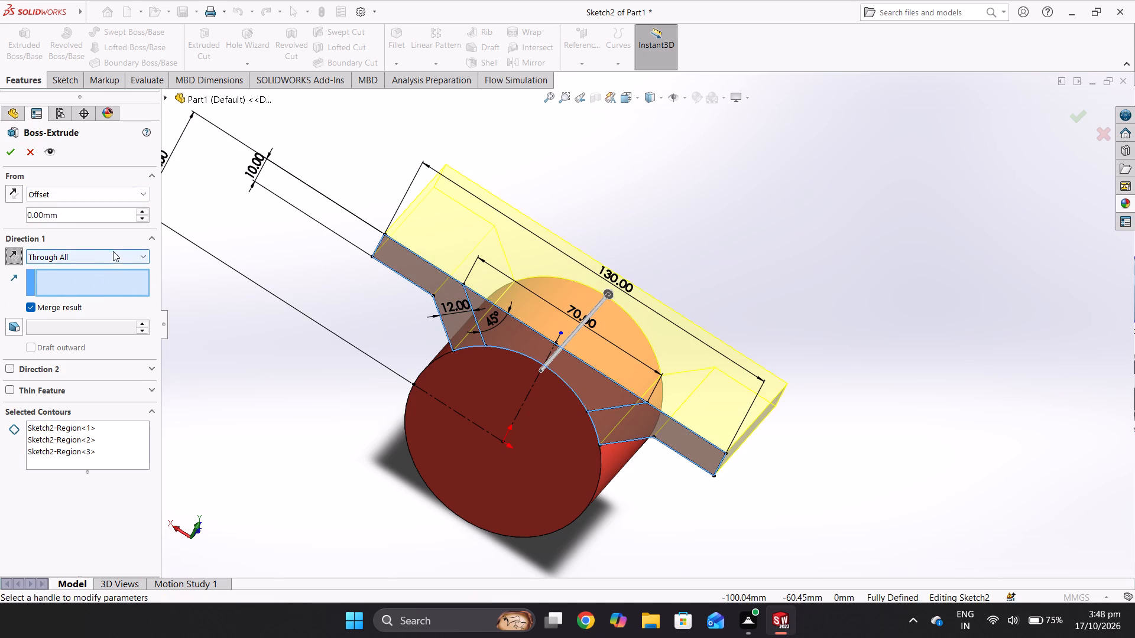
{"action": "double_click", "coordinate": [67, 219]}
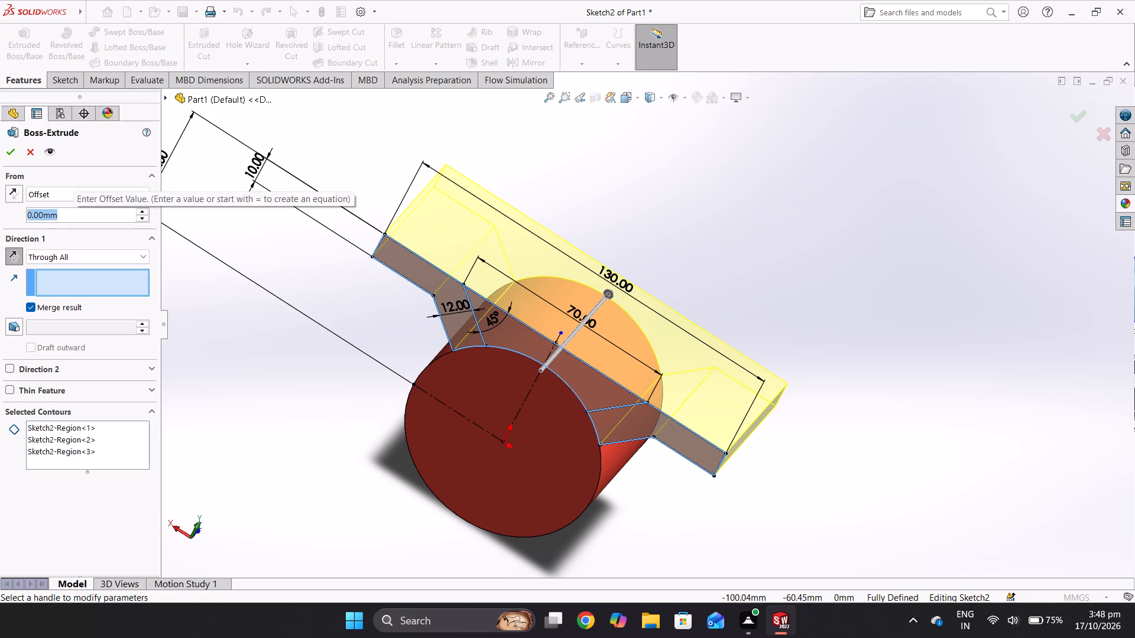
{"action": "key", "text": "5"}
{"action": "key", "text": "Return"}
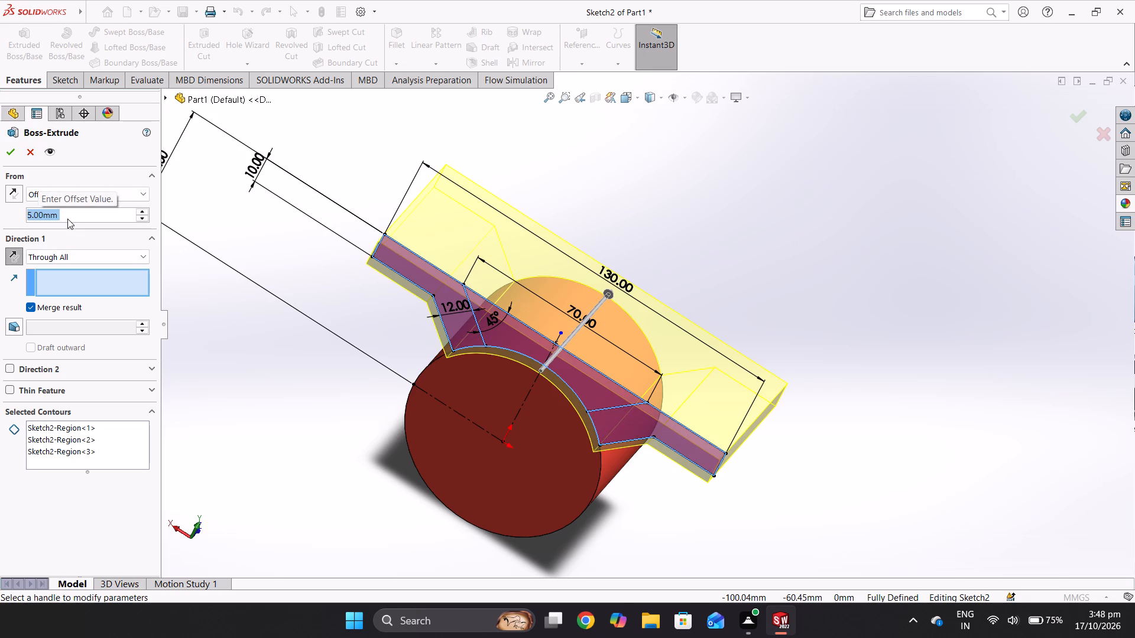
{"action": "left_click", "coordinate": [13, 195]}
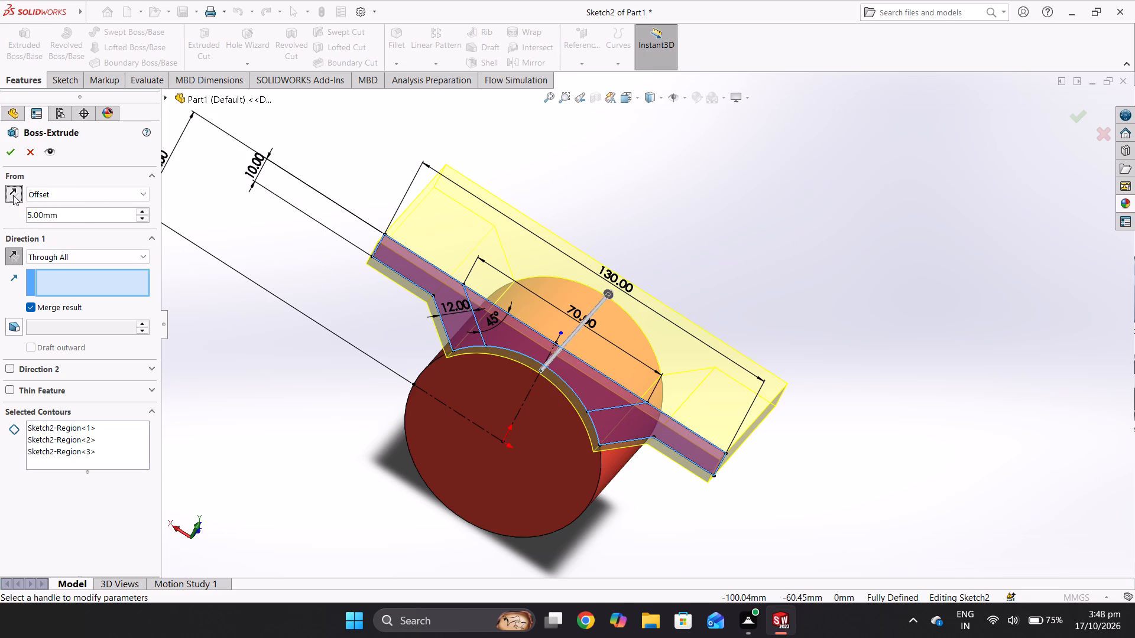
{"action": "left_click", "coordinate": [10, 154]}
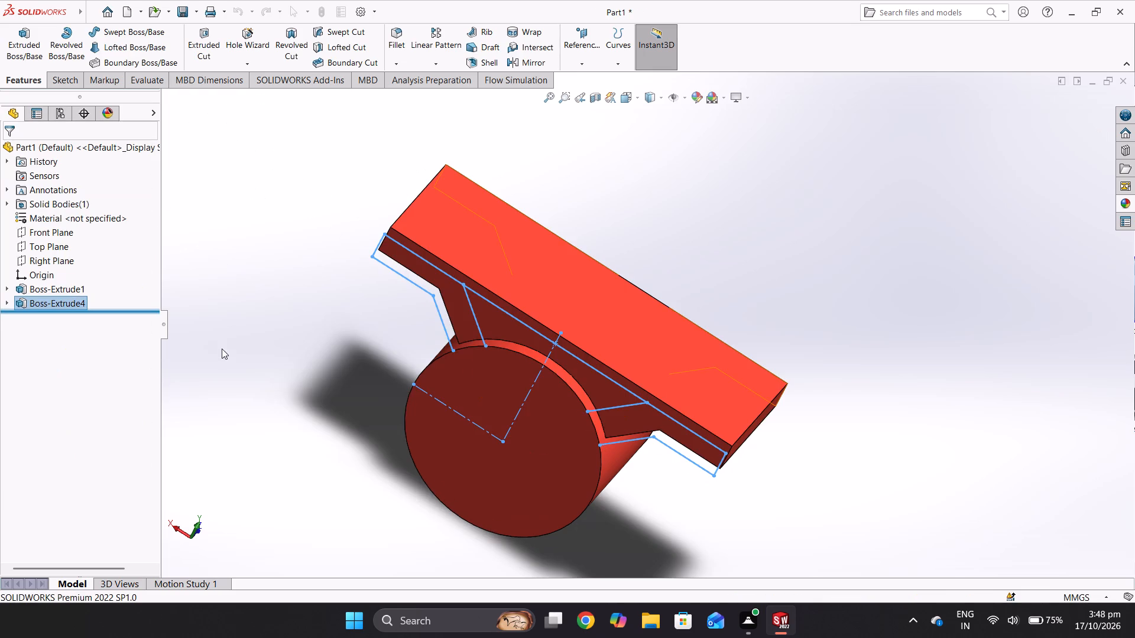
{"action": "middle_click_drag", "start_coordinate": [432, 369], "coordinate": [330, 195]}
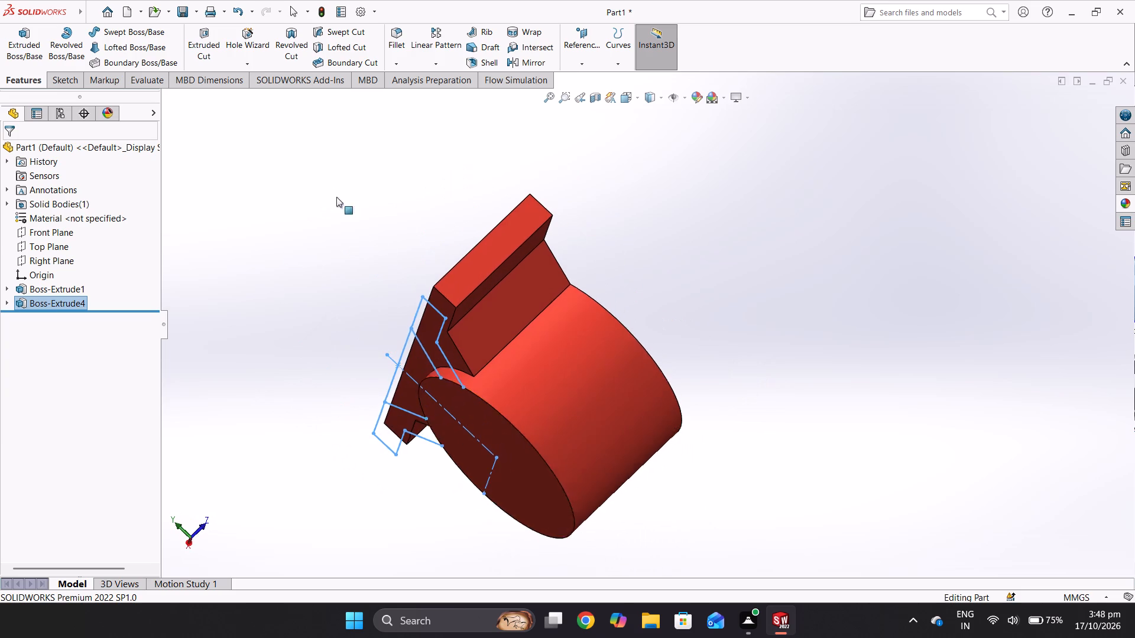
{"action": "middle_click_drag", "start_coordinate": [428, 357], "coordinate": [437, 325]}
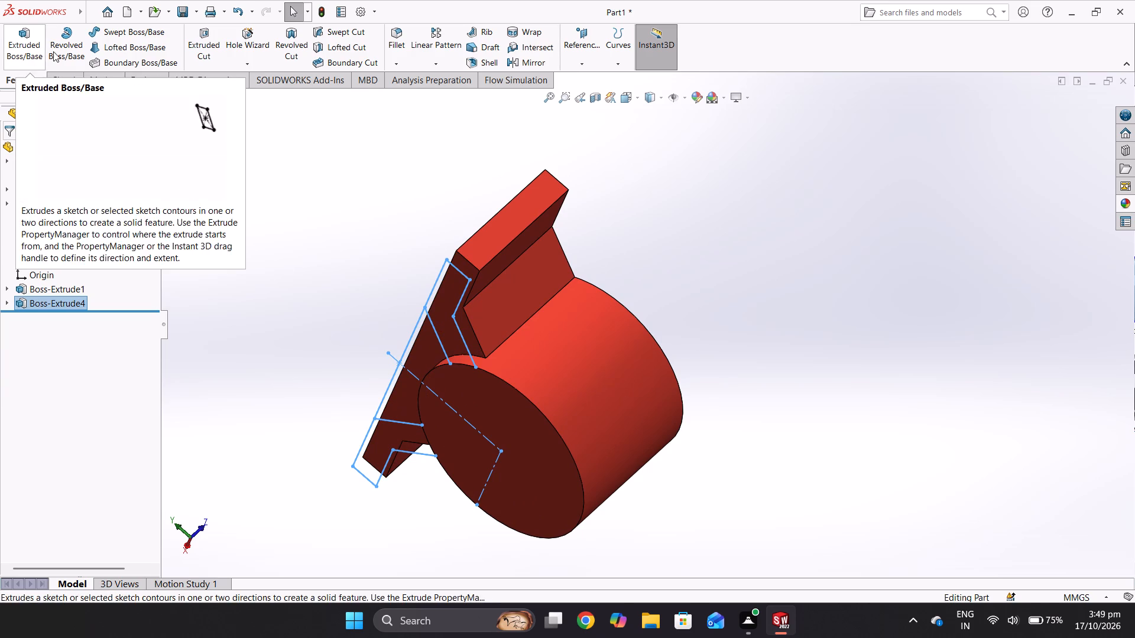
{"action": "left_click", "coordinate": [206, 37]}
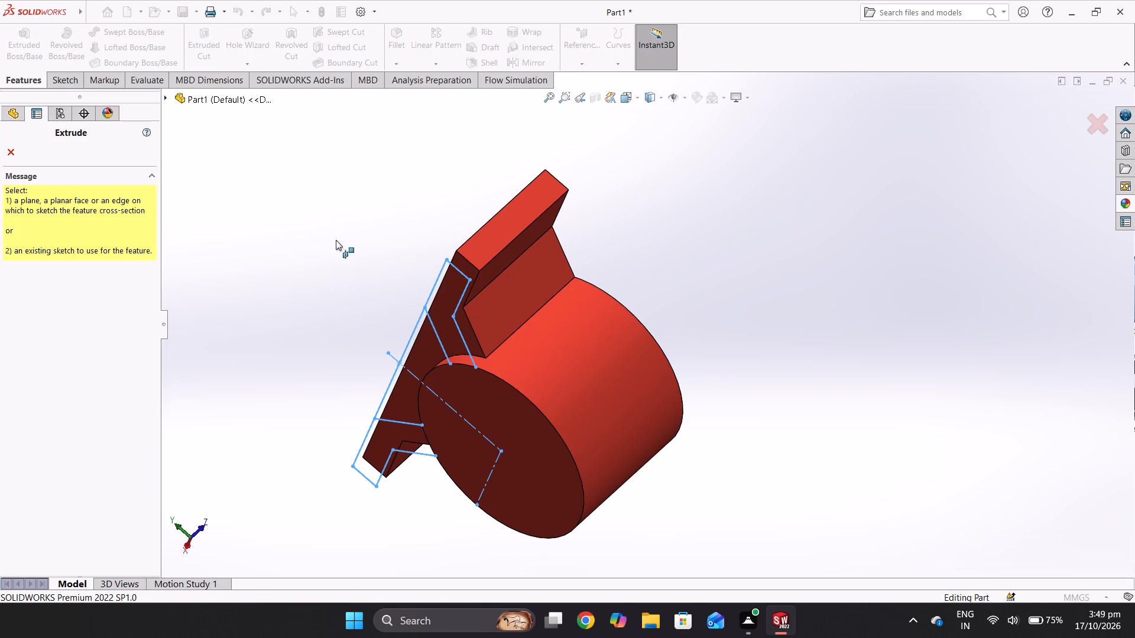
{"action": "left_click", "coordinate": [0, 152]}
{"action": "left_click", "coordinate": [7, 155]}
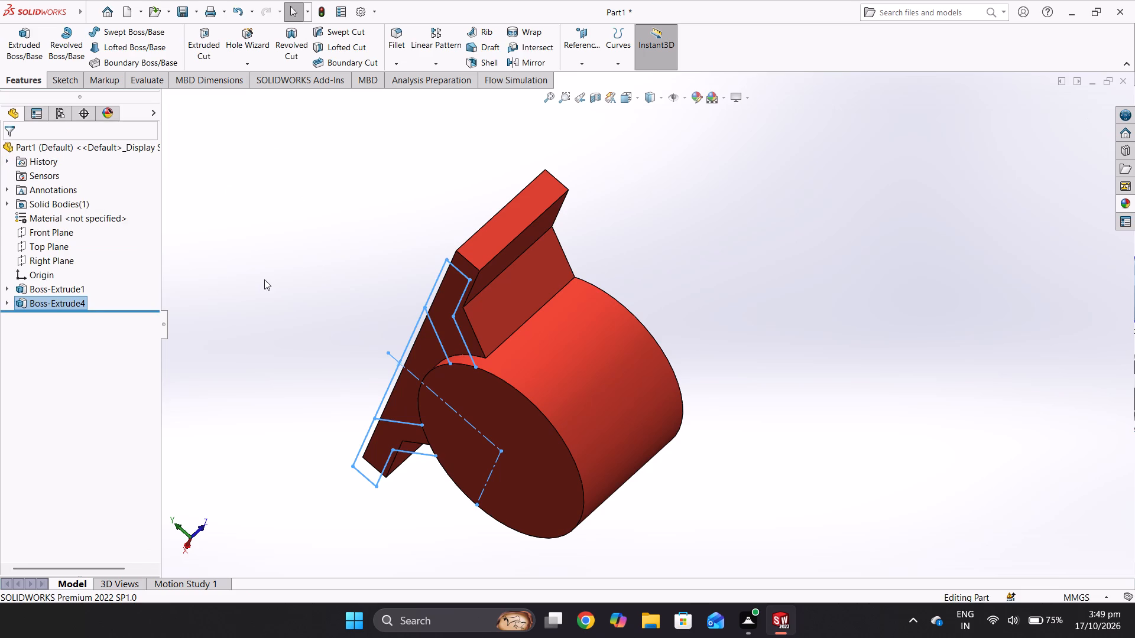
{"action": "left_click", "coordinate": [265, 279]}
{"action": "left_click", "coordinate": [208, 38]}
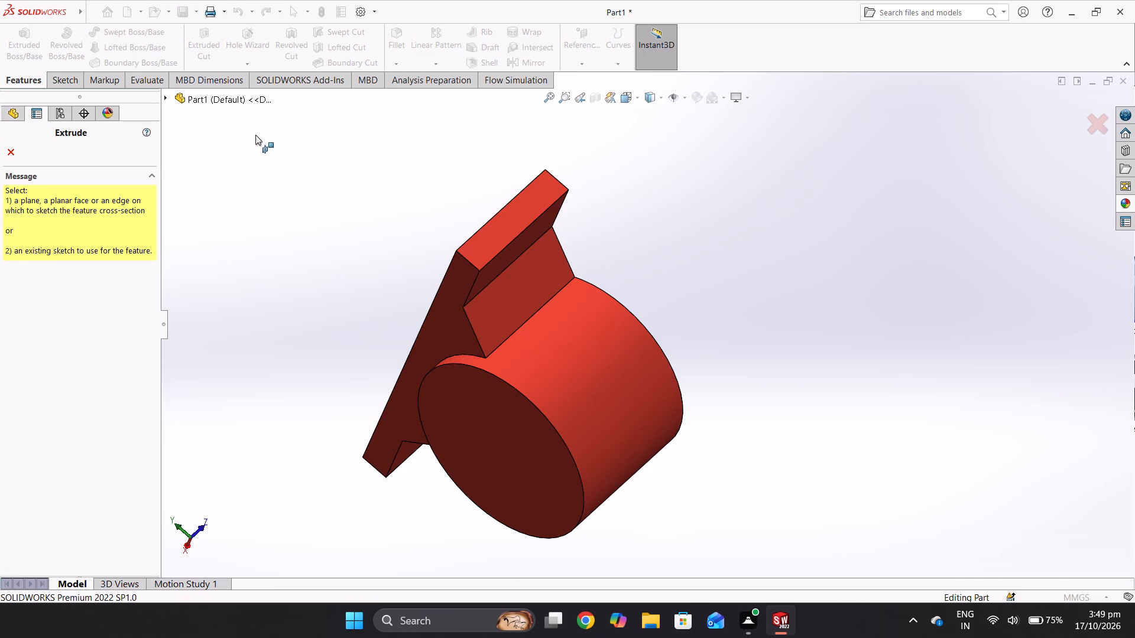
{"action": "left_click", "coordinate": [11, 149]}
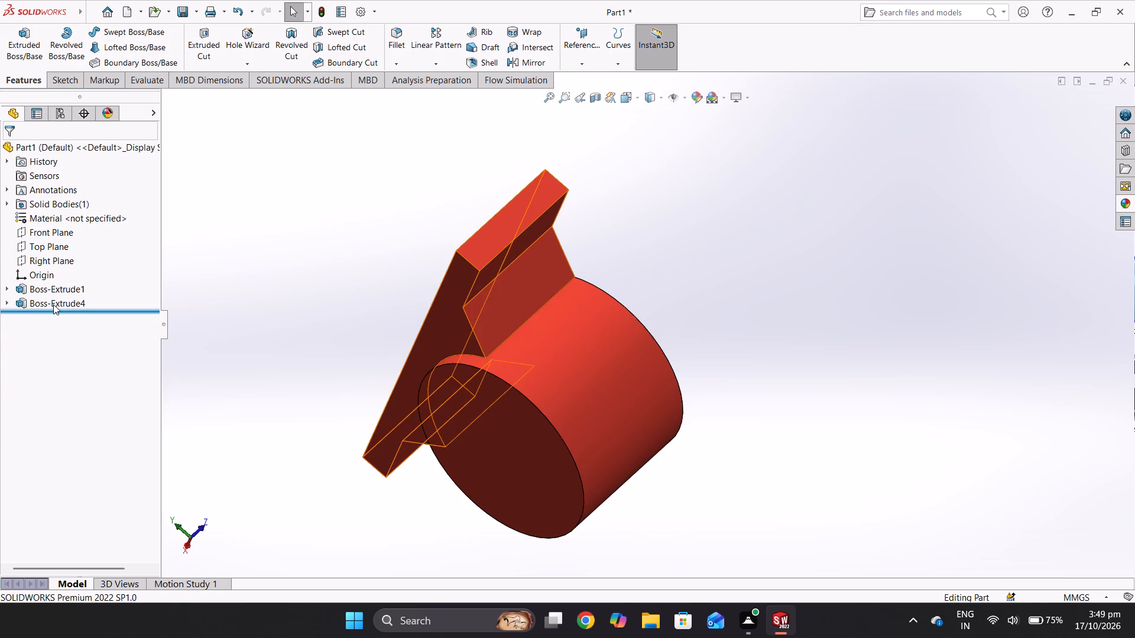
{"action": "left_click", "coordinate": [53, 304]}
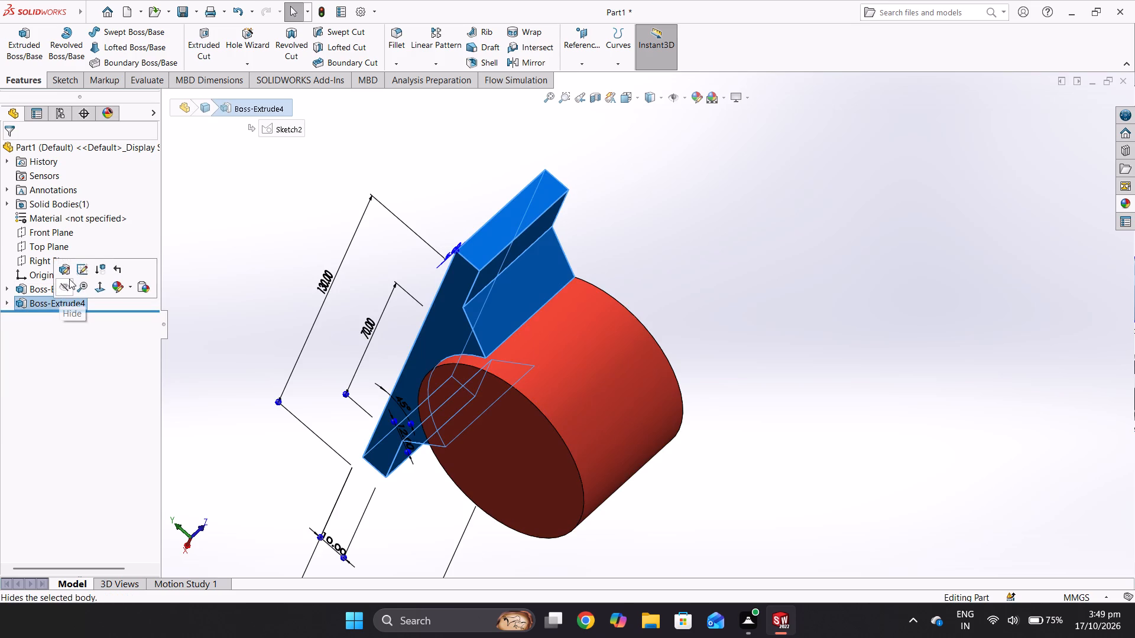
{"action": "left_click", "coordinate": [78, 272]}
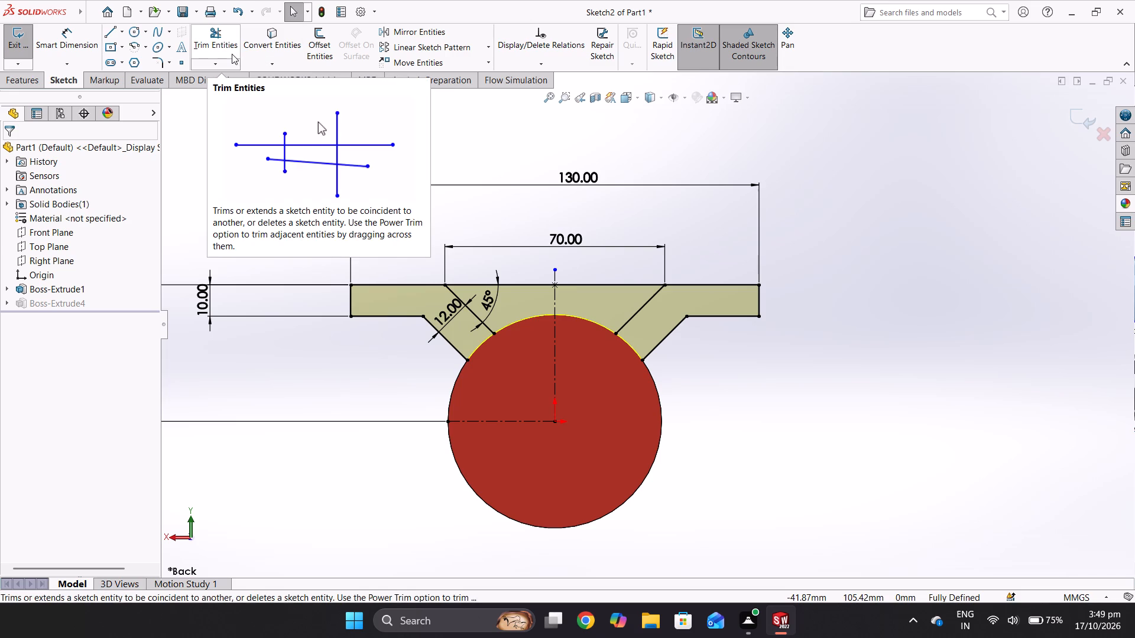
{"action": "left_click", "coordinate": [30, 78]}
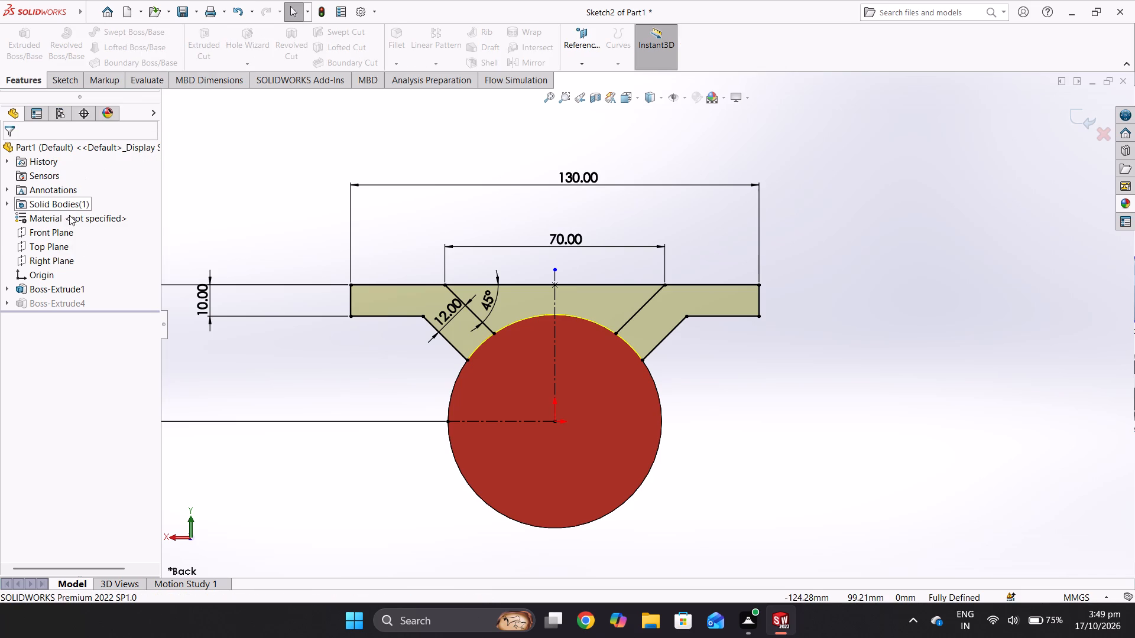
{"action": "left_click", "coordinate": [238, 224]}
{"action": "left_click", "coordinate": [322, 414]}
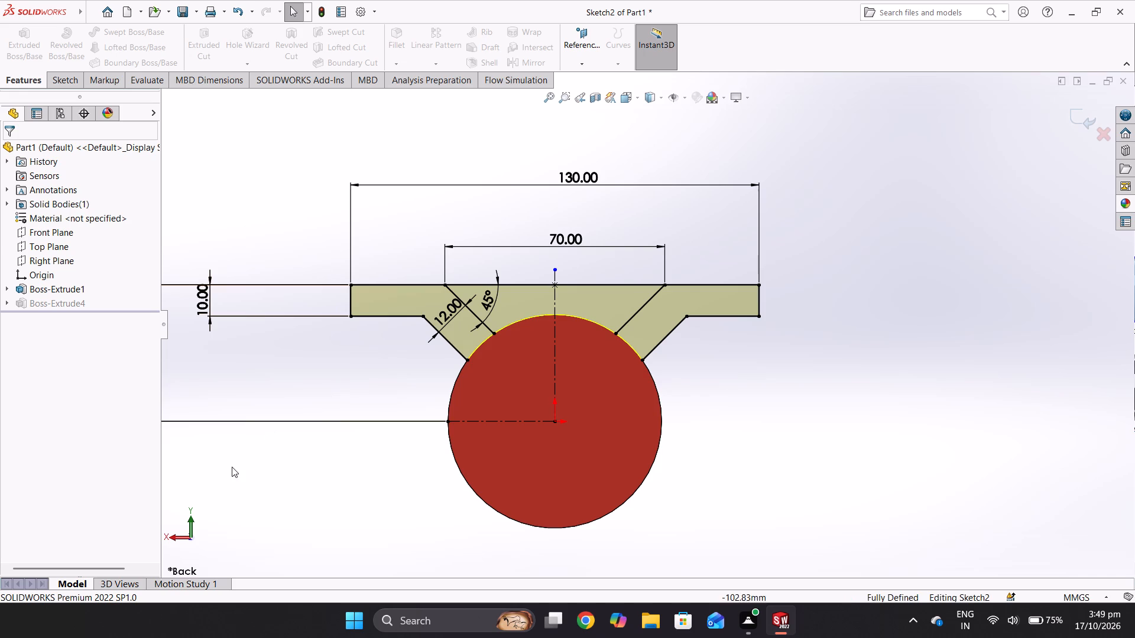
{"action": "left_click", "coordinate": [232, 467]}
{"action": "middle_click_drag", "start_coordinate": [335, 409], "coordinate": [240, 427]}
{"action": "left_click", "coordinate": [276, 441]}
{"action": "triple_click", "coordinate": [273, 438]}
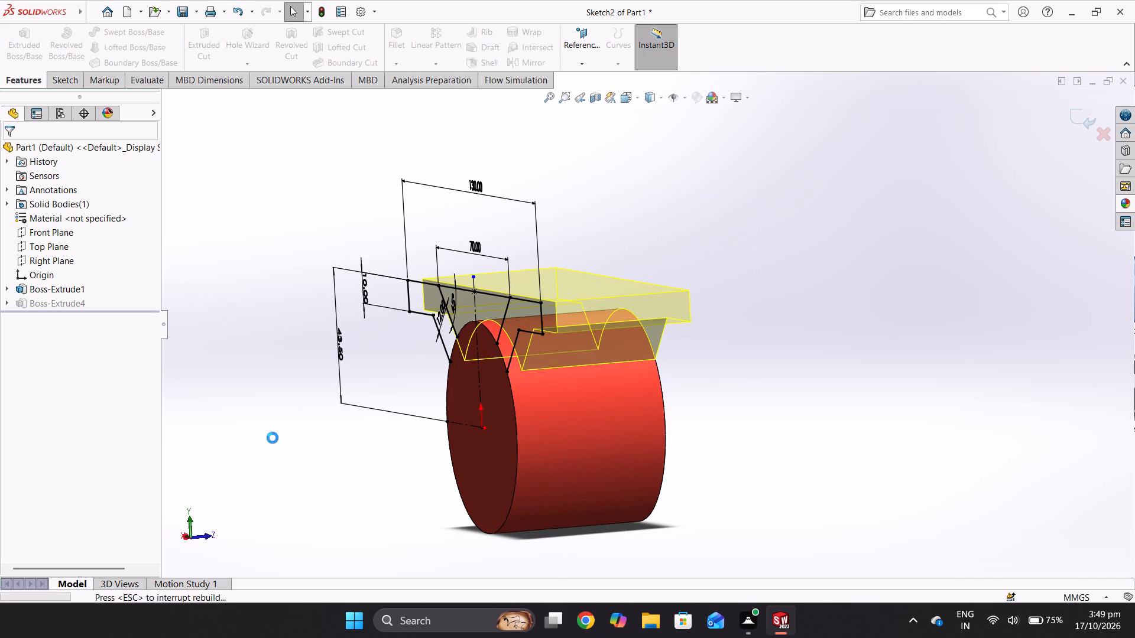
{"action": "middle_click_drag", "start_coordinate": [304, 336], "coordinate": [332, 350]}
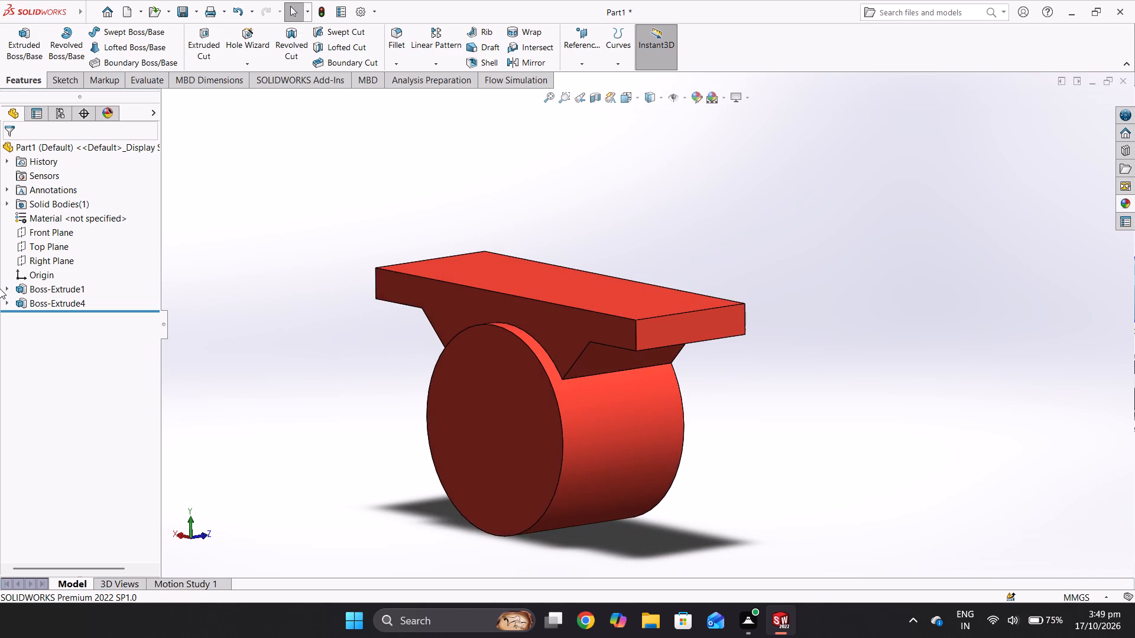
Reveal the sketches under both boss extrusions in the feature tree and select the flange sketch.
{"action": "left_click", "coordinate": [7, 284]}
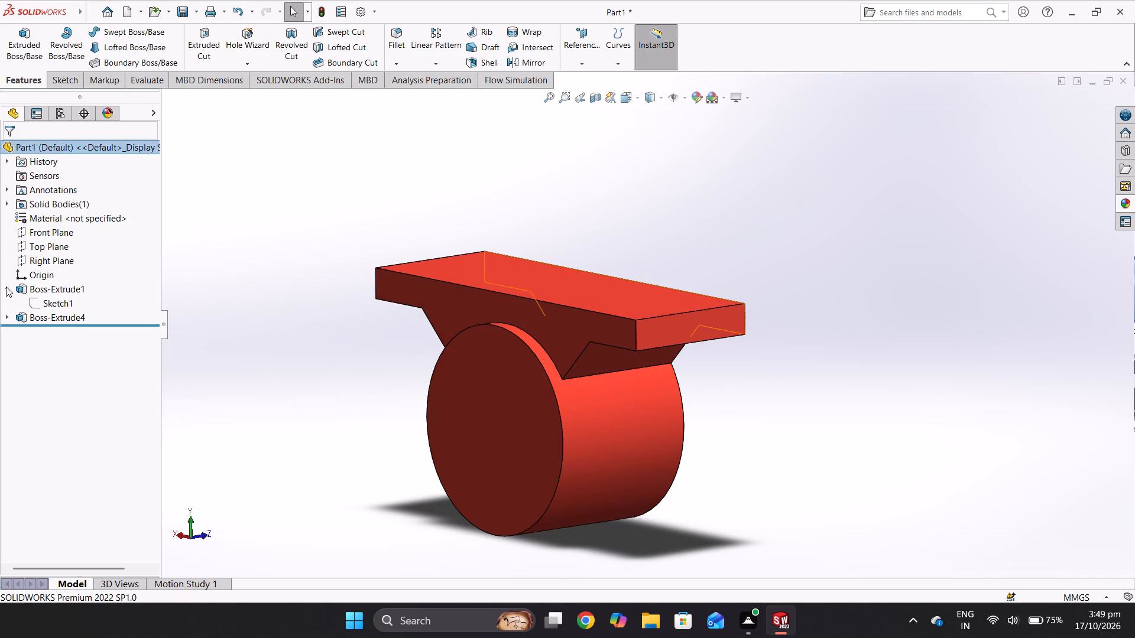
{"action": "left_click", "coordinate": [6, 316]}
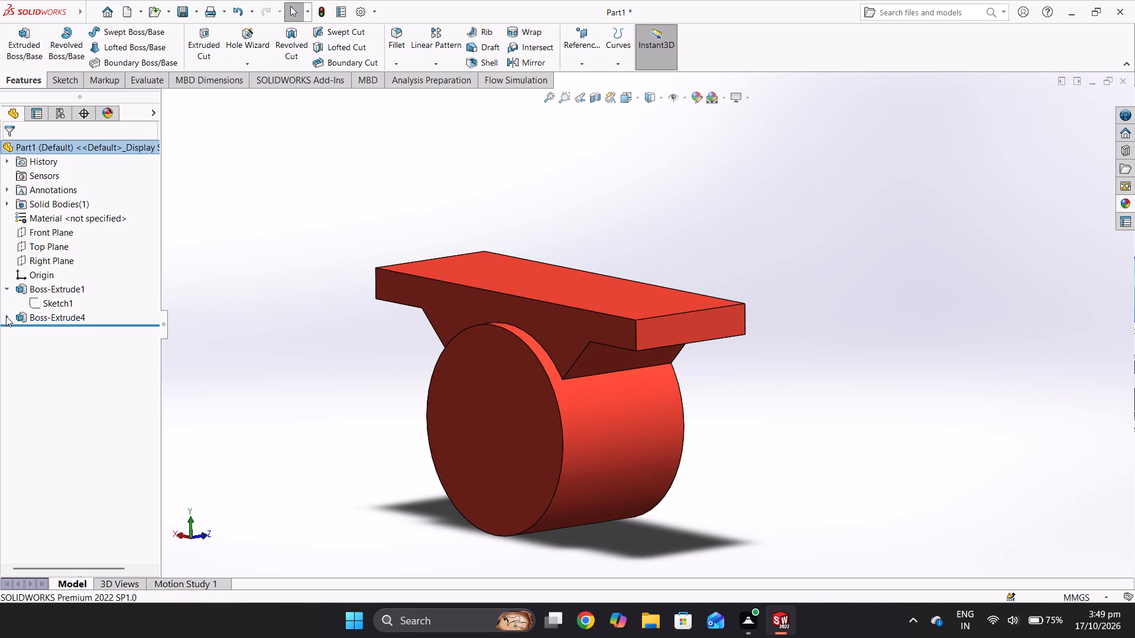
{"action": "left_click", "coordinate": [56, 331]}
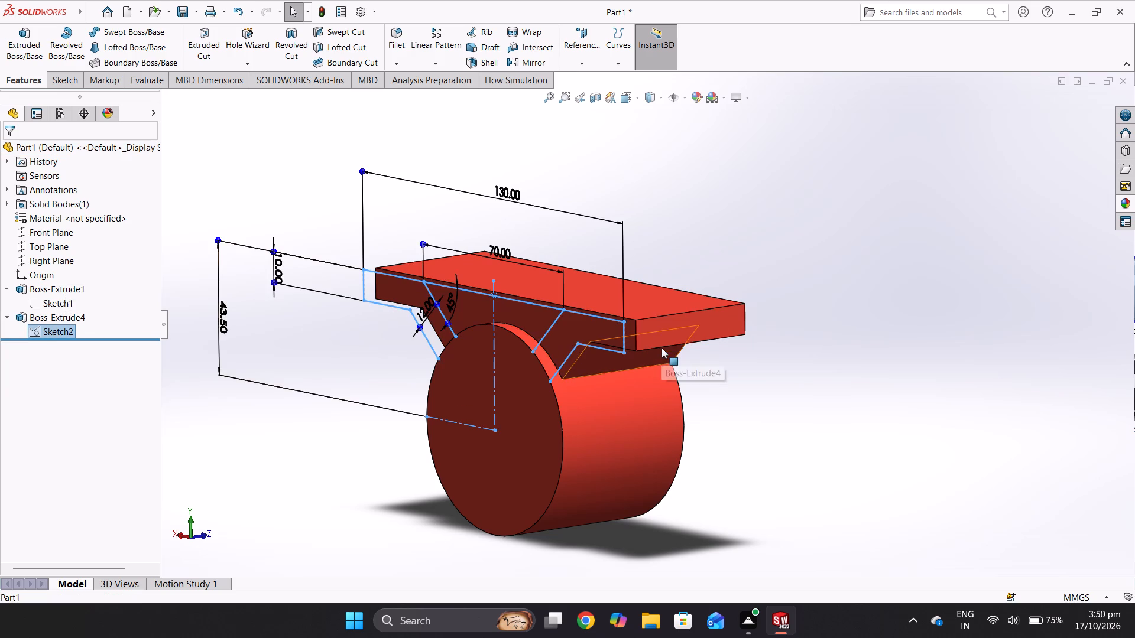
{"action": "middle_click_drag", "start_coordinate": [594, 425], "coordinate": [618, 415]}
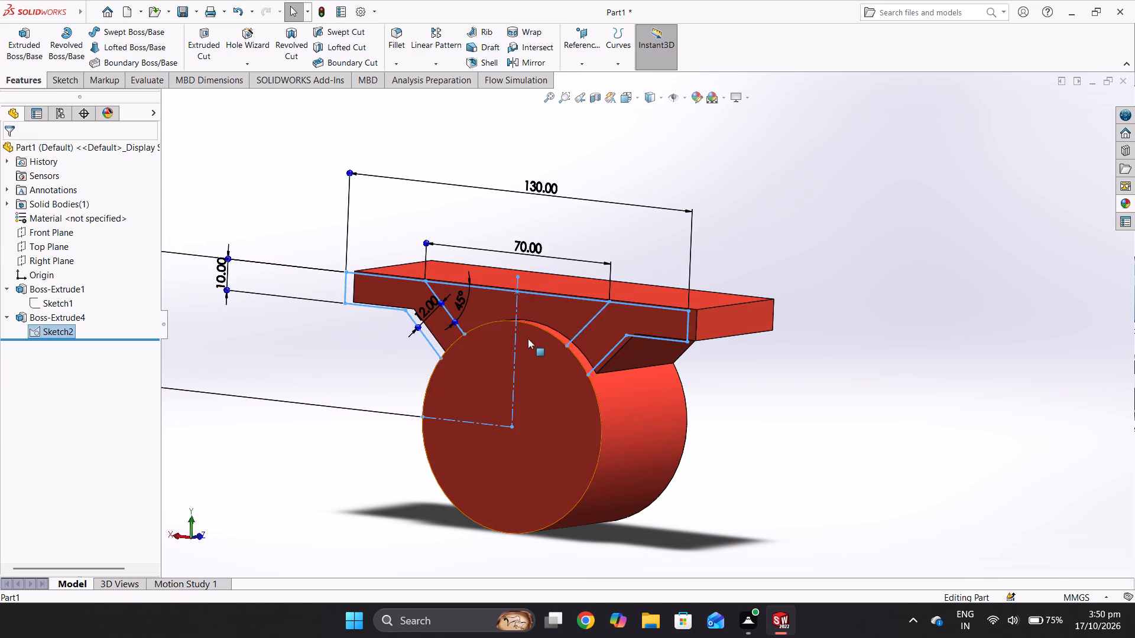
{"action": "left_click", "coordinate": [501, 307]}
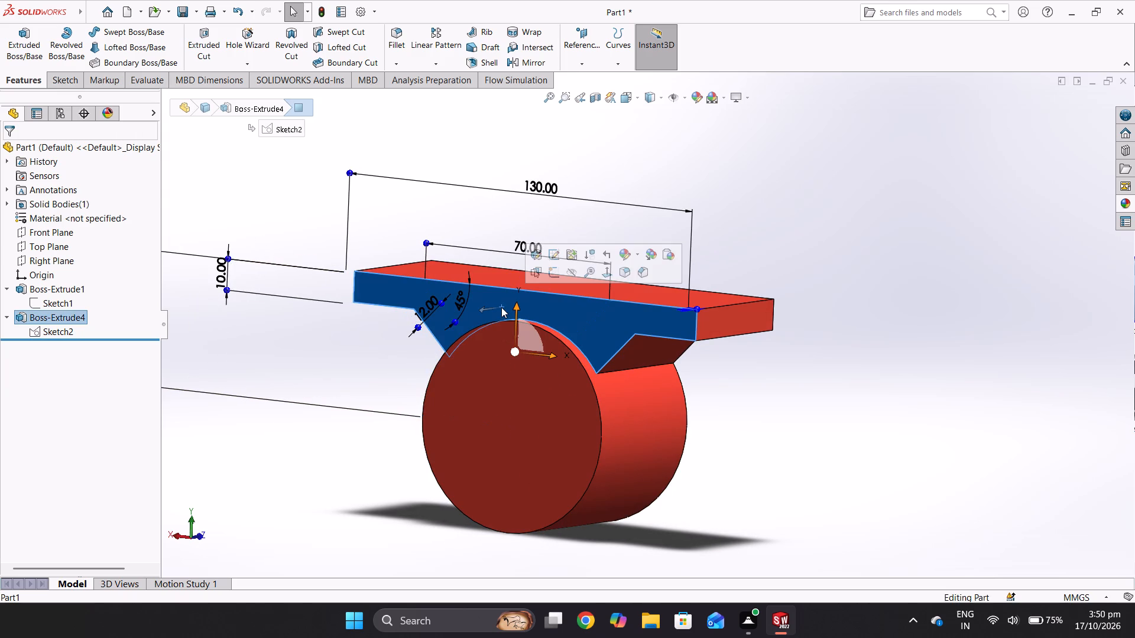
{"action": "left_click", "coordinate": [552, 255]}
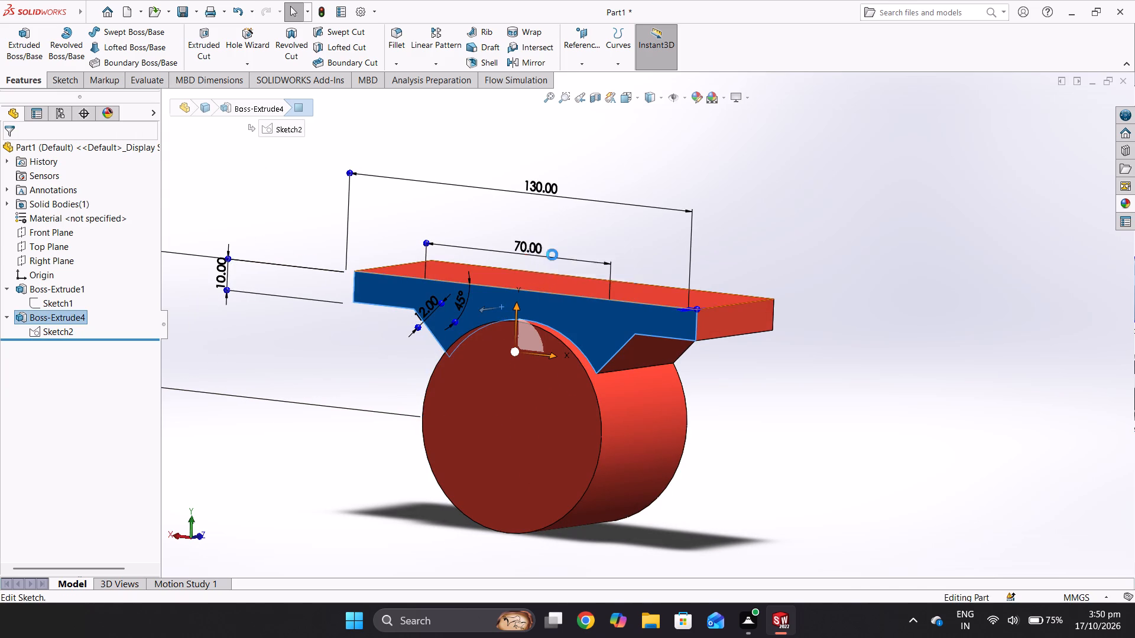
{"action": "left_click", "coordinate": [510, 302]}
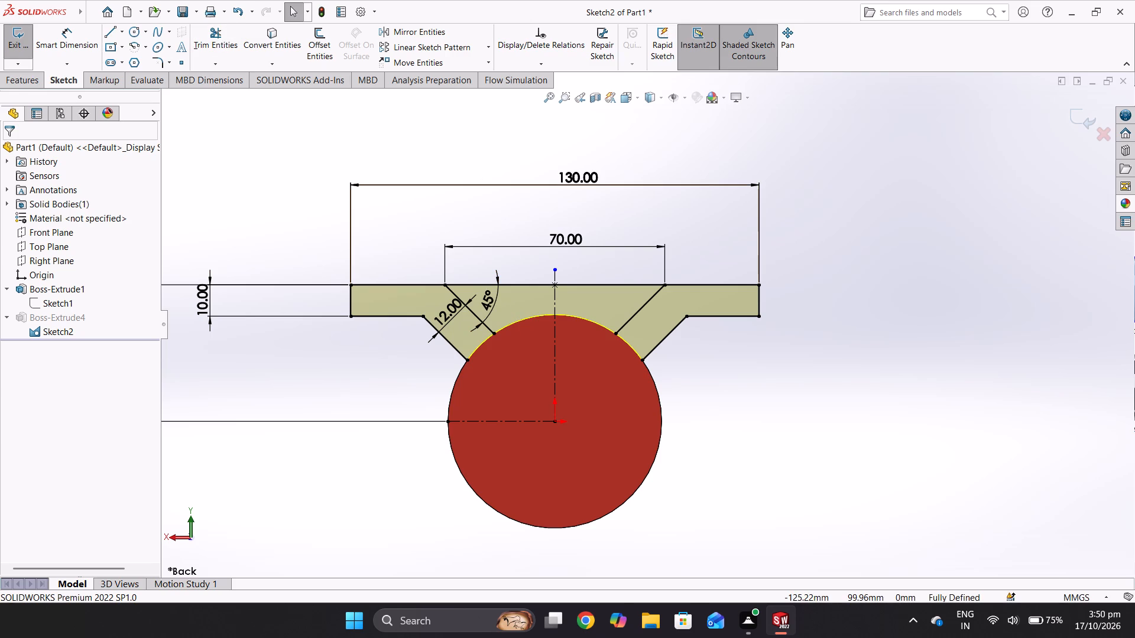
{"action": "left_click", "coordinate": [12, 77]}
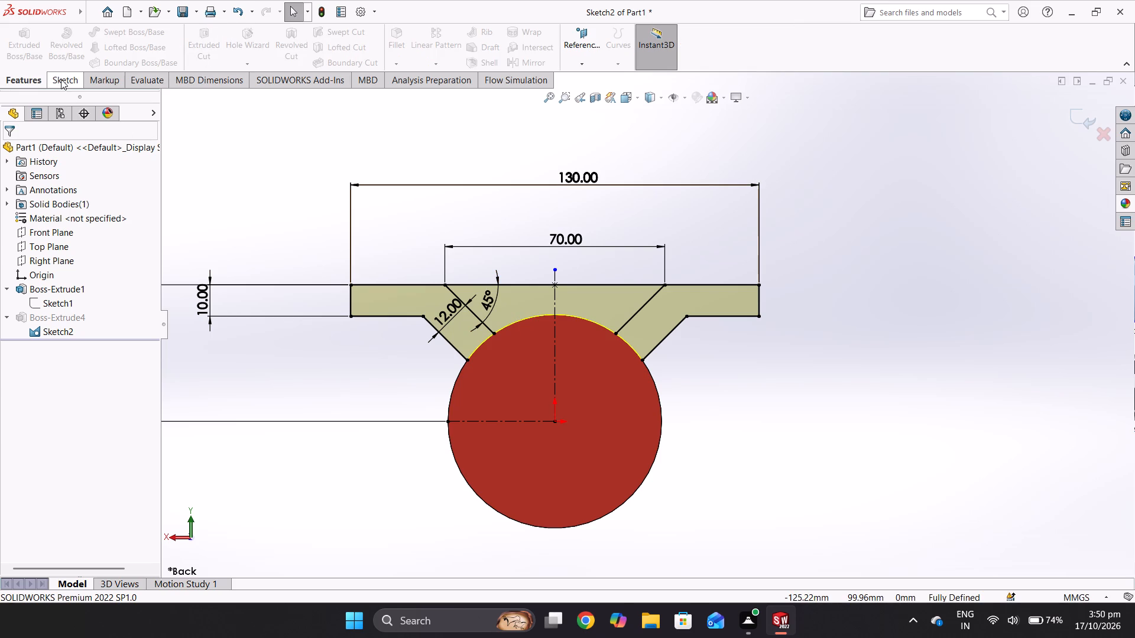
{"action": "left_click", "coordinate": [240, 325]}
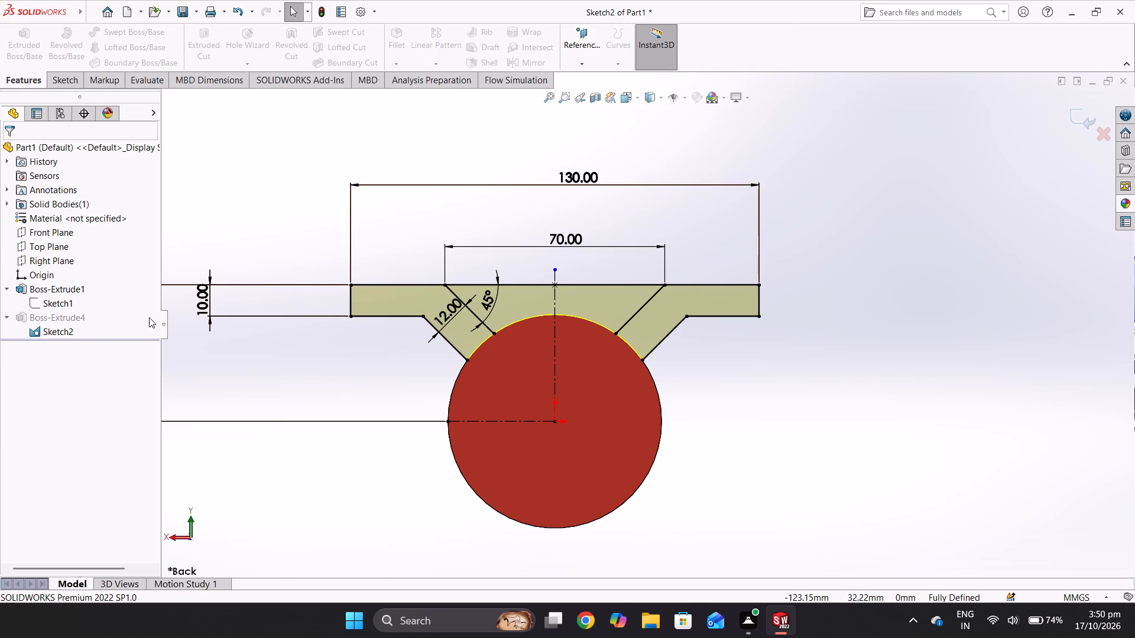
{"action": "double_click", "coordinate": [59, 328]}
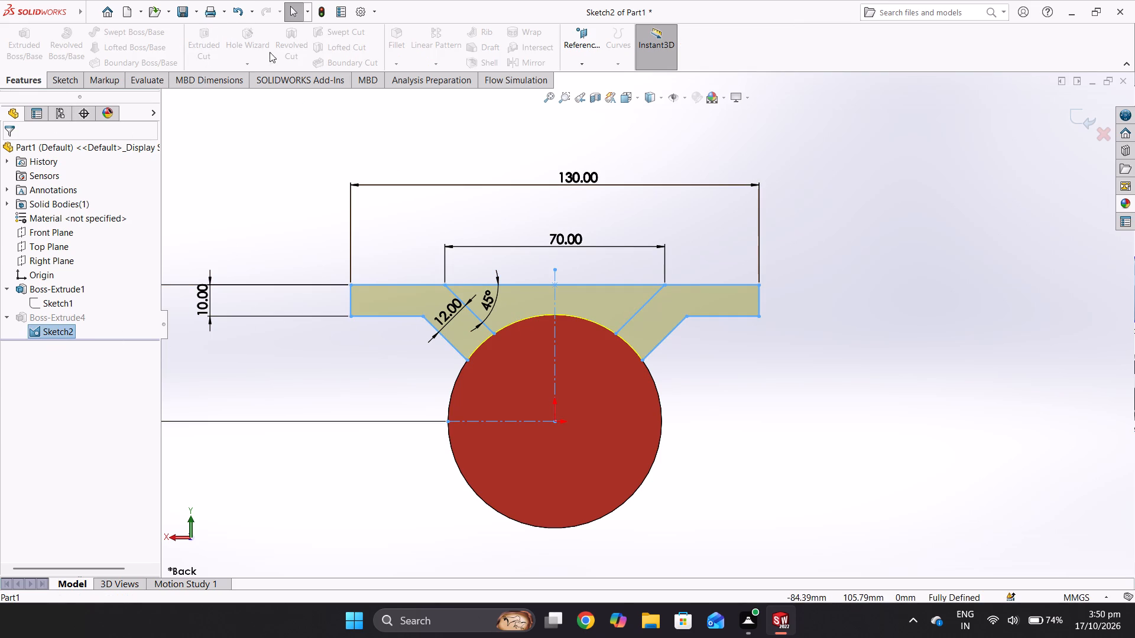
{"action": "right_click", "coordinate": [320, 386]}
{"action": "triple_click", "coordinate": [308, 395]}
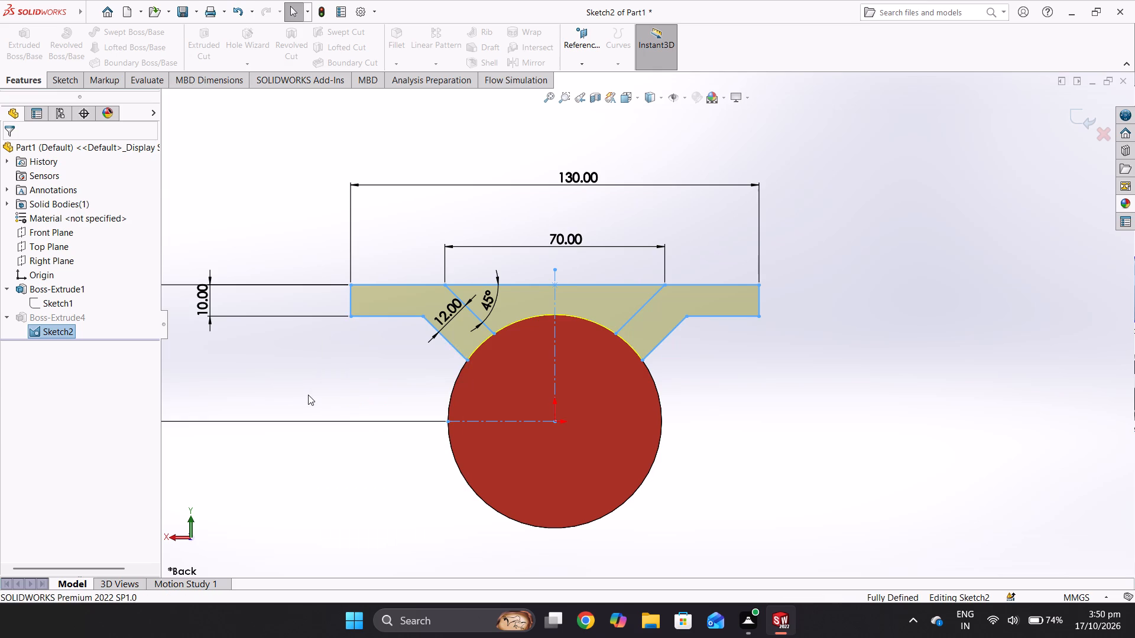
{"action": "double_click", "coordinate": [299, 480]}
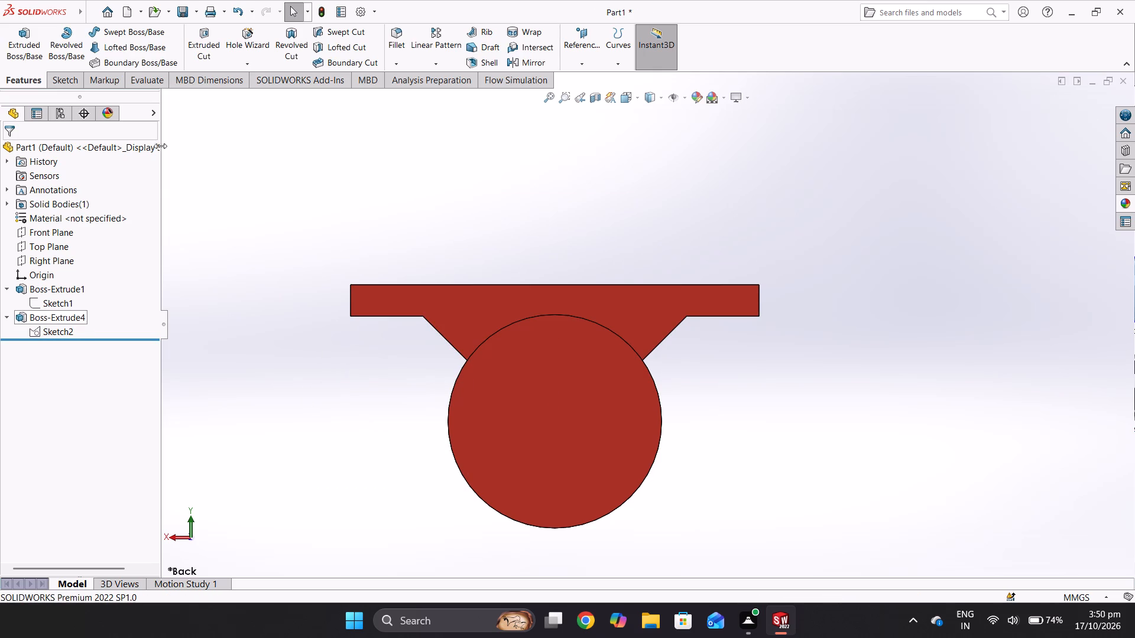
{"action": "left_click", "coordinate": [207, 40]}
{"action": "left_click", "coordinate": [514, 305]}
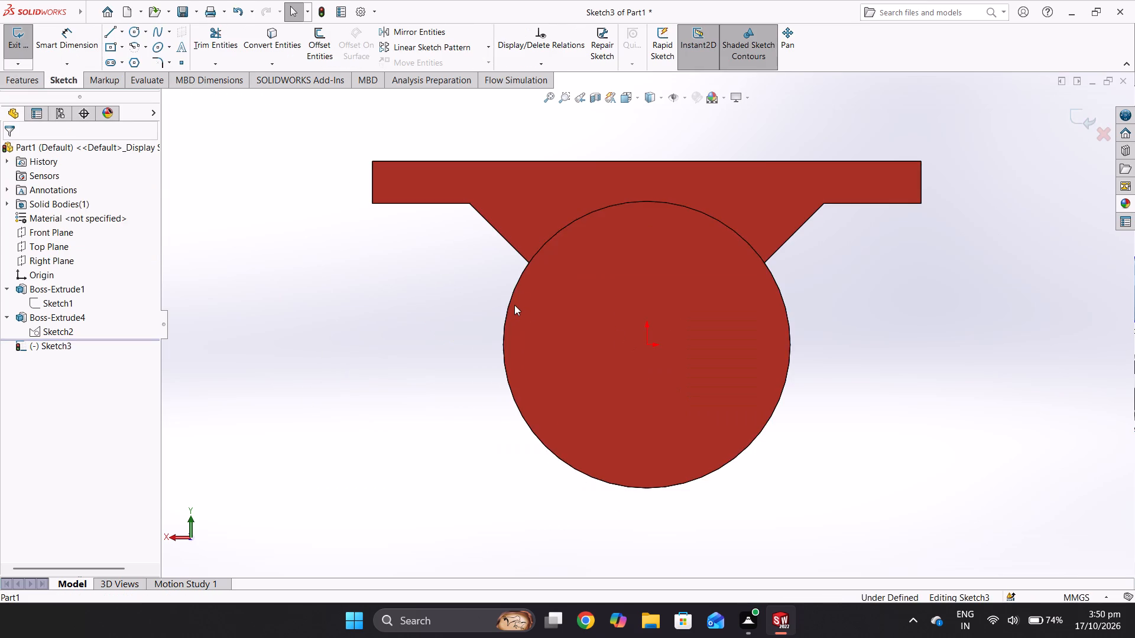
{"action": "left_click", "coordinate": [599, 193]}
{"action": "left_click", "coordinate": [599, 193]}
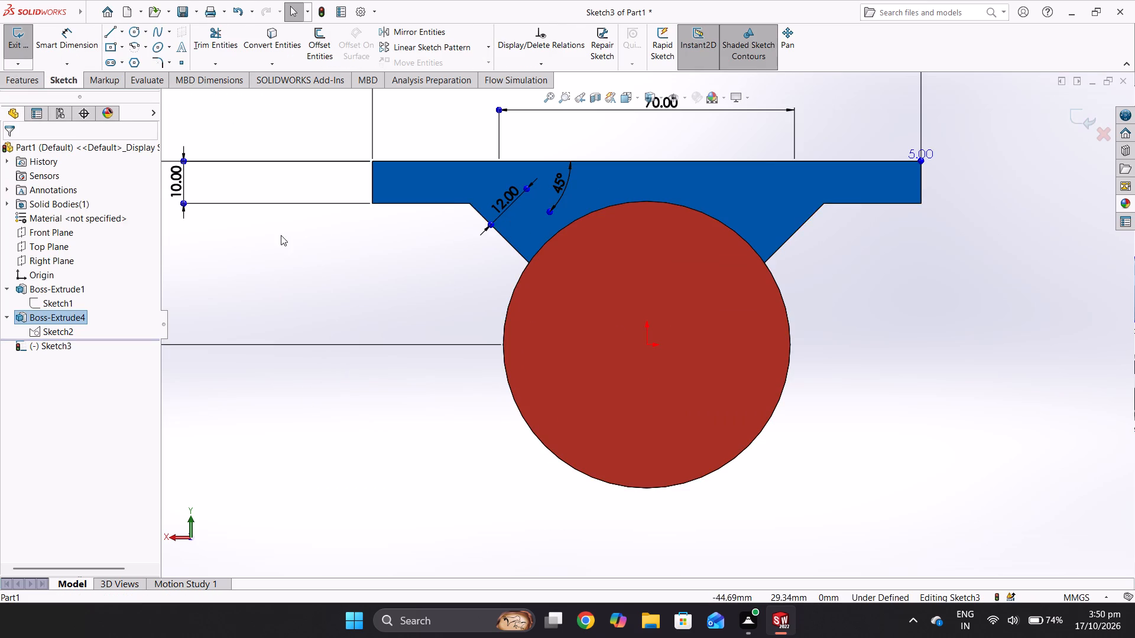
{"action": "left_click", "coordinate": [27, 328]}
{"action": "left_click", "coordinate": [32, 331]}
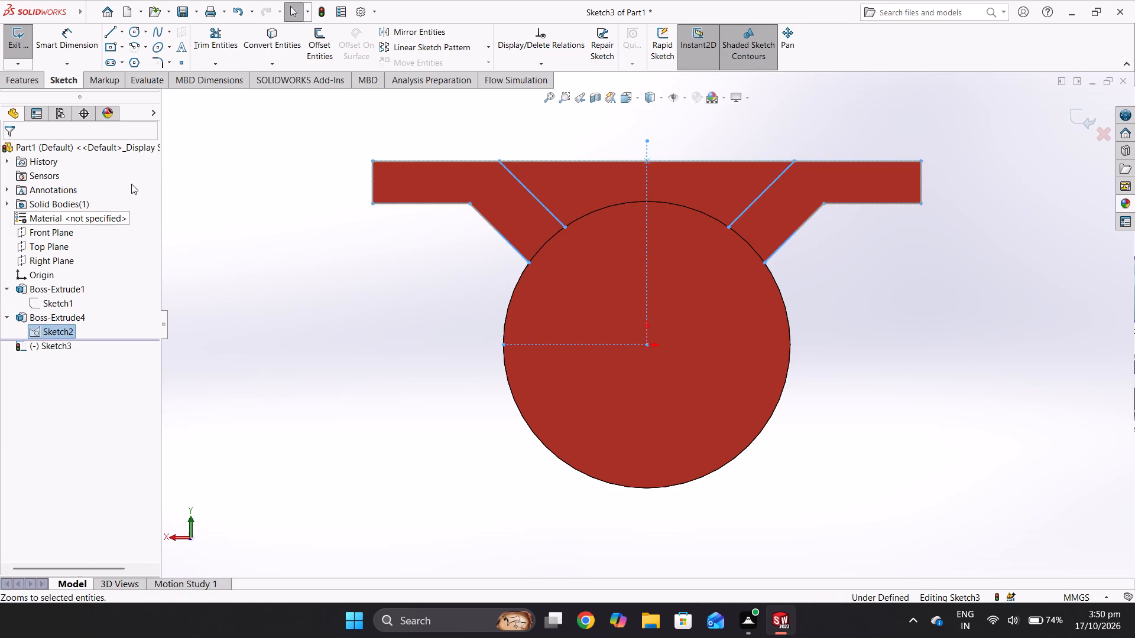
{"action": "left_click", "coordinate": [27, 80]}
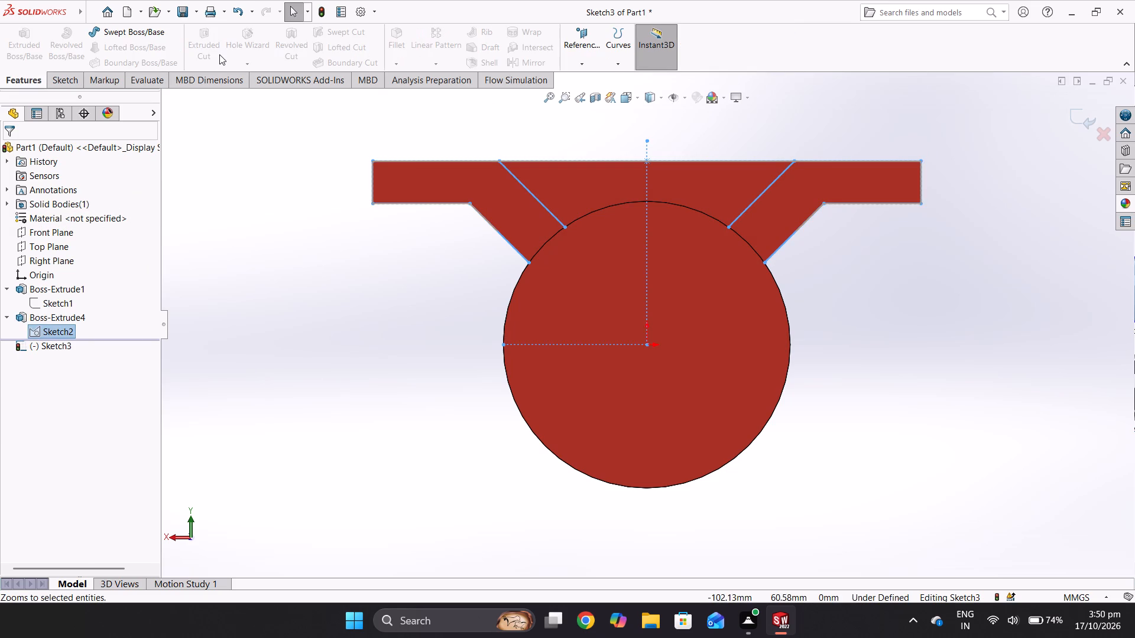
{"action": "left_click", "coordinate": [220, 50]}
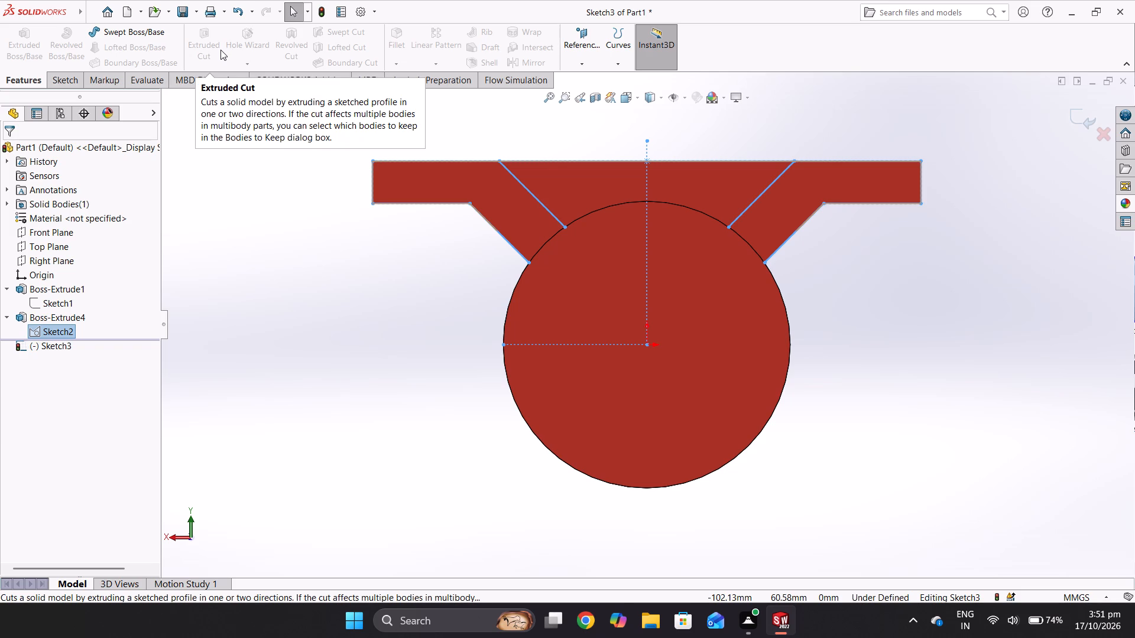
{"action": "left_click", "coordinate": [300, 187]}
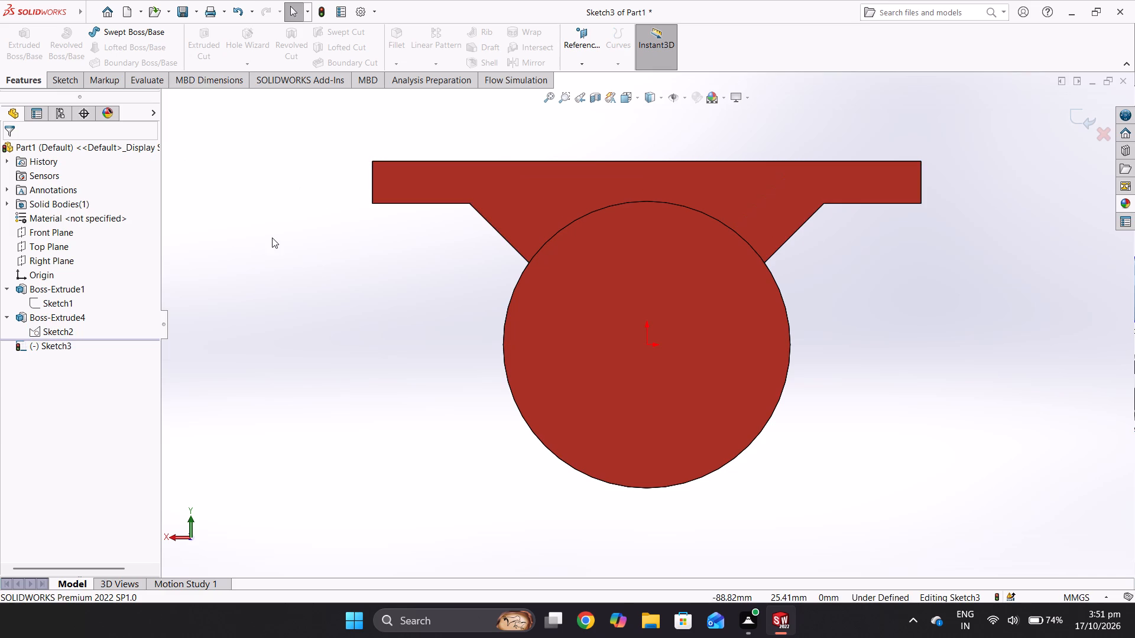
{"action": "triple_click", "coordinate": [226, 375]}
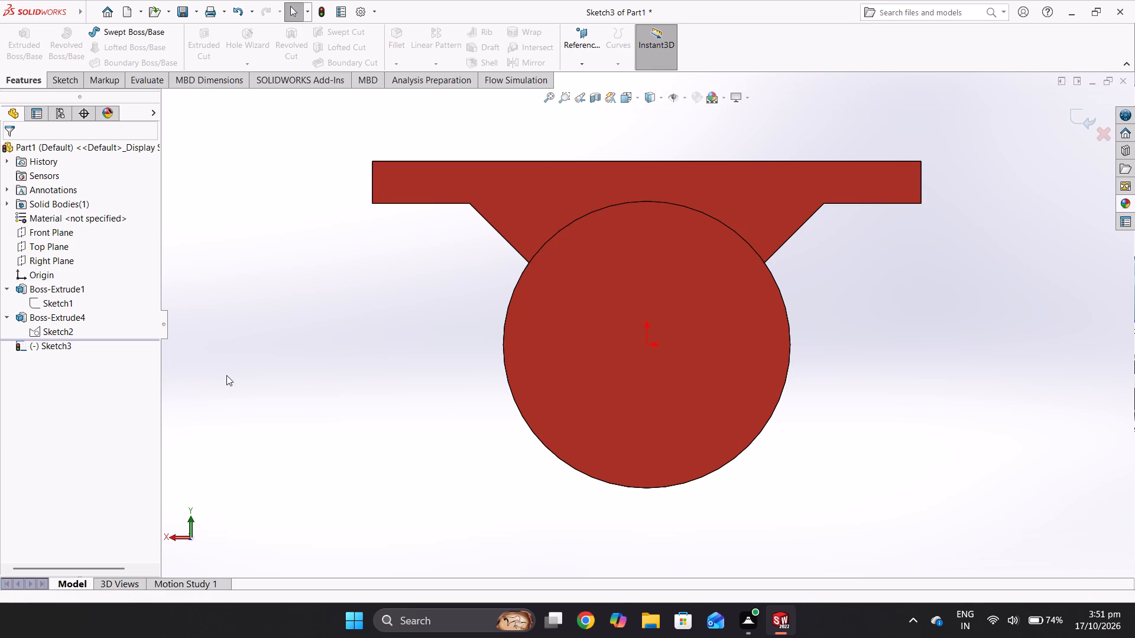
Extrude-cut the flange sketch's middle region between the two 45-degree supports Through All, with Thin Feature off, and inspect the body.
{"action": "left_click", "coordinate": [67, 336]}
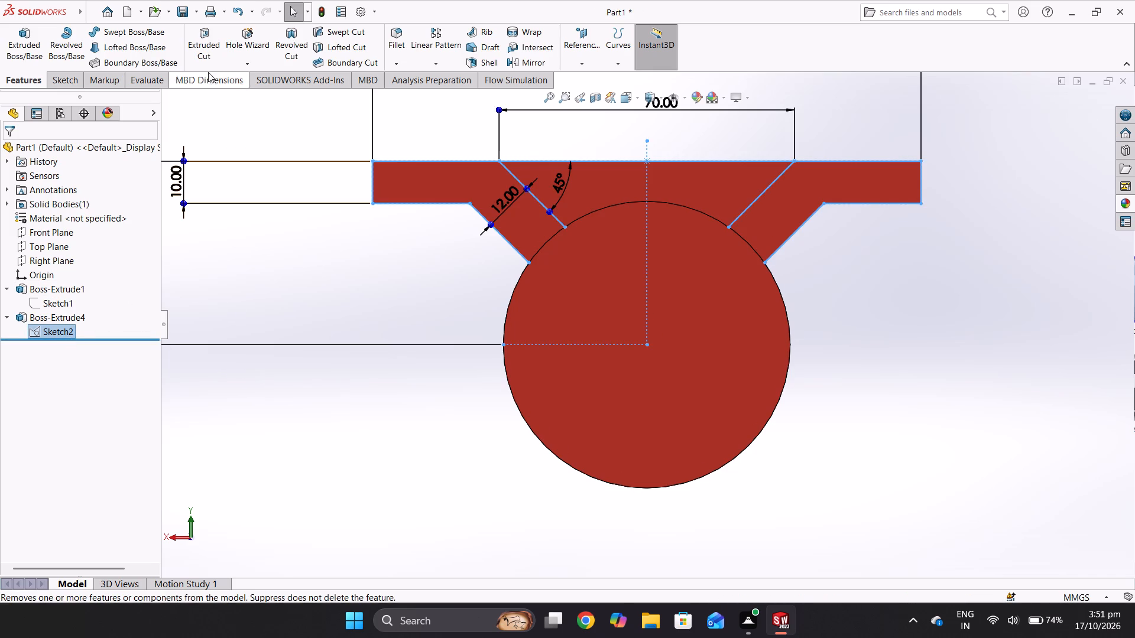
{"action": "left_click", "coordinate": [211, 57]}
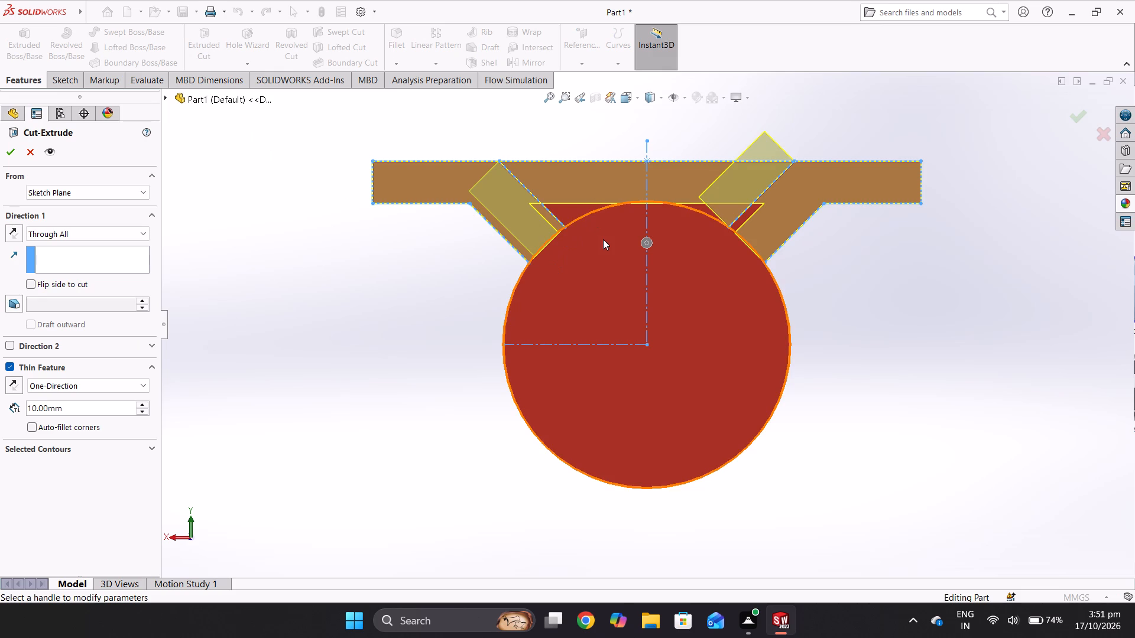
{"action": "left_click", "coordinate": [54, 459]}
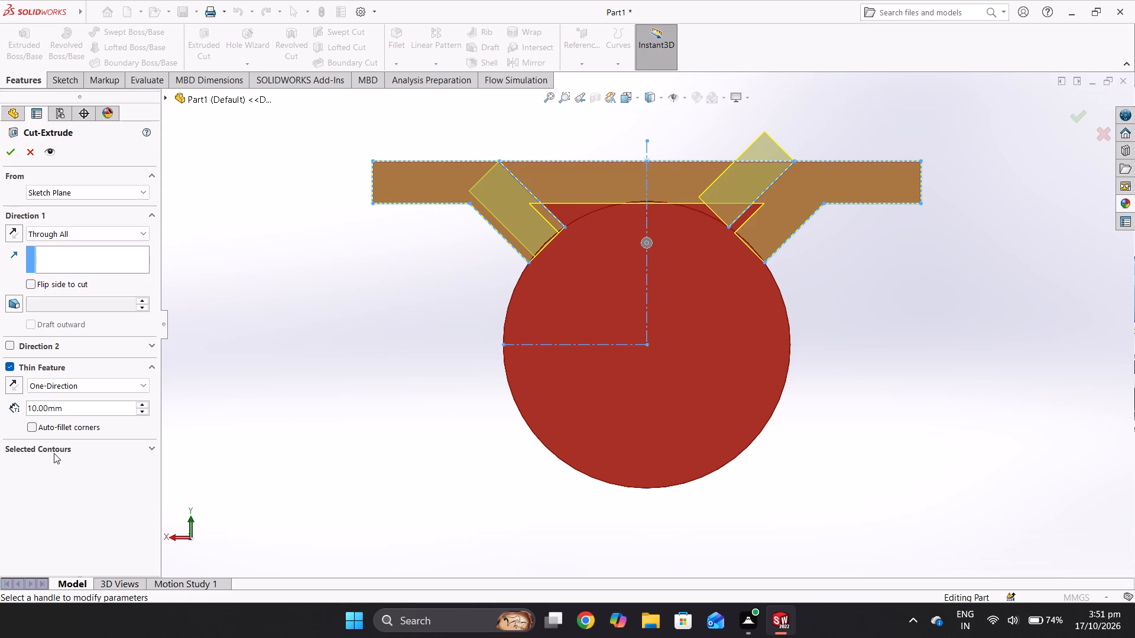
{"action": "left_click", "coordinate": [54, 453]}
{"action": "left_click", "coordinate": [59, 468]}
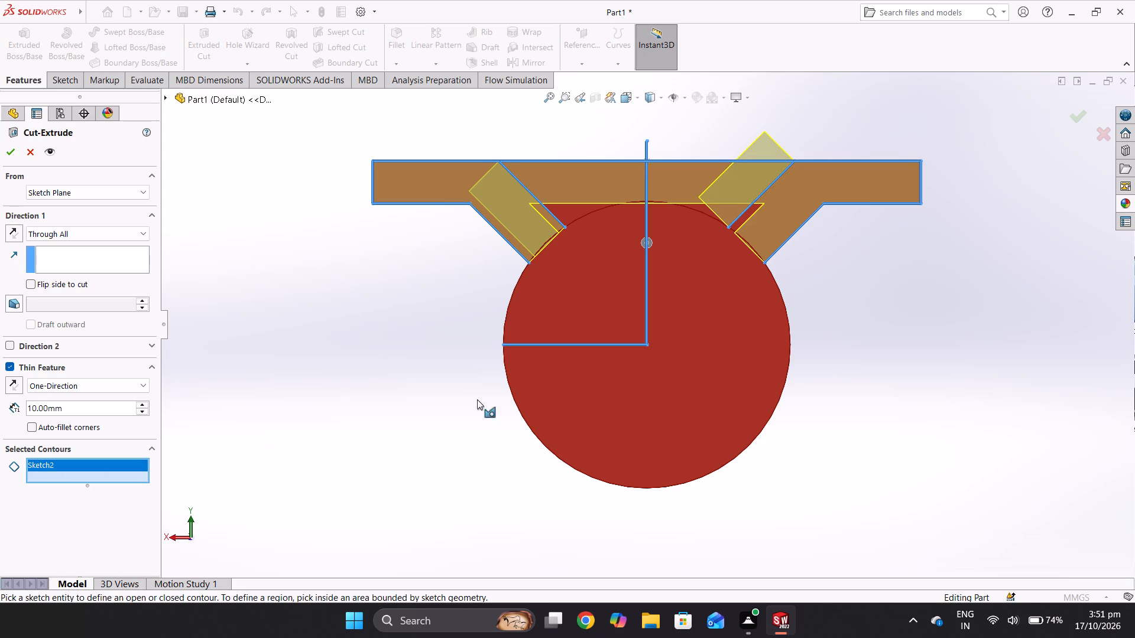
{"action": "left_click", "coordinate": [578, 188]}
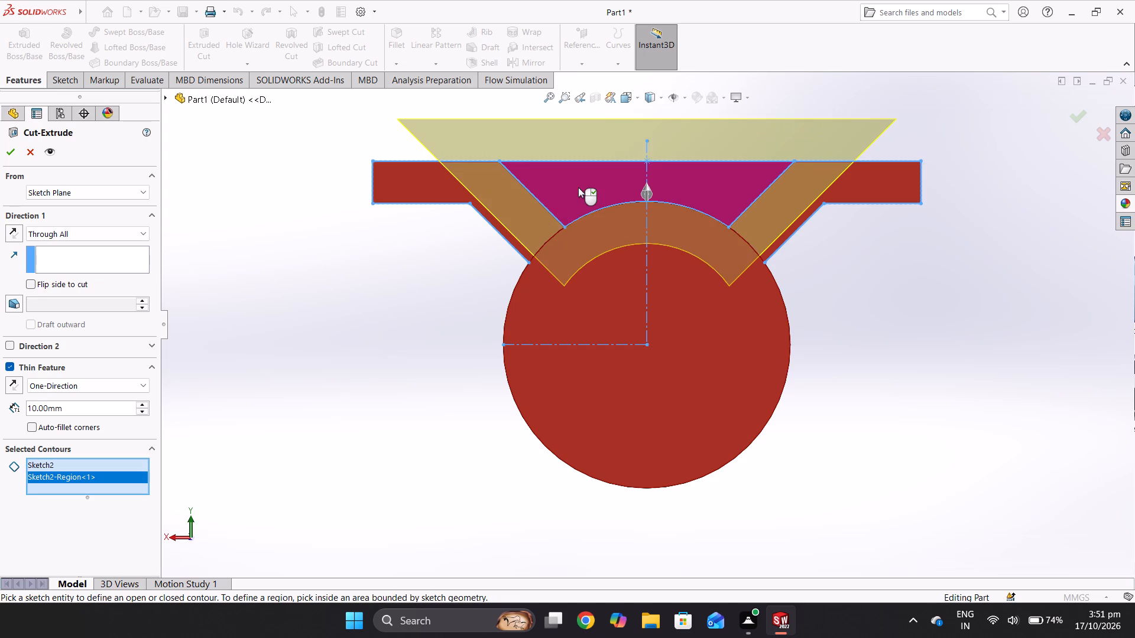
{"action": "left_click", "coordinate": [585, 179]}
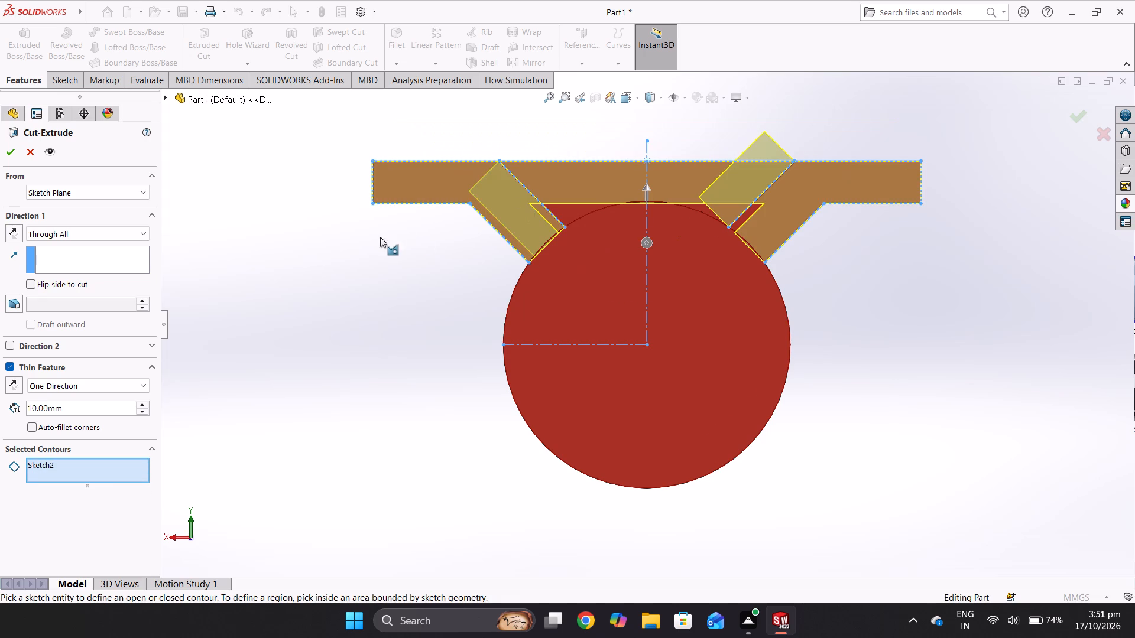
{"action": "left_click", "coordinate": [11, 364]}
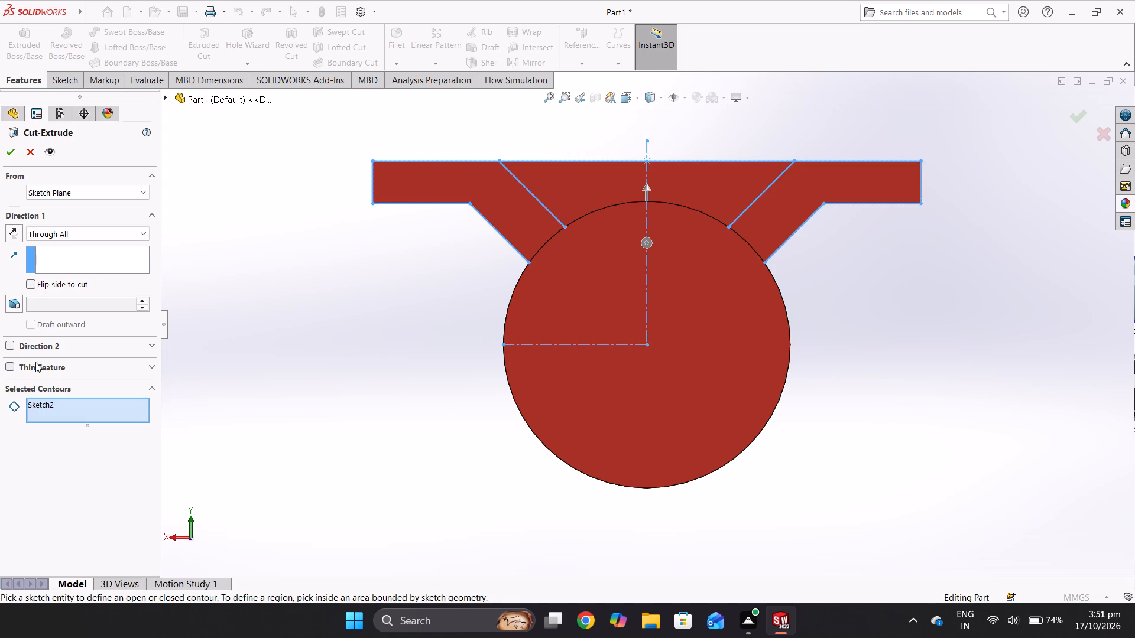
{"action": "left_click", "coordinate": [608, 181]}
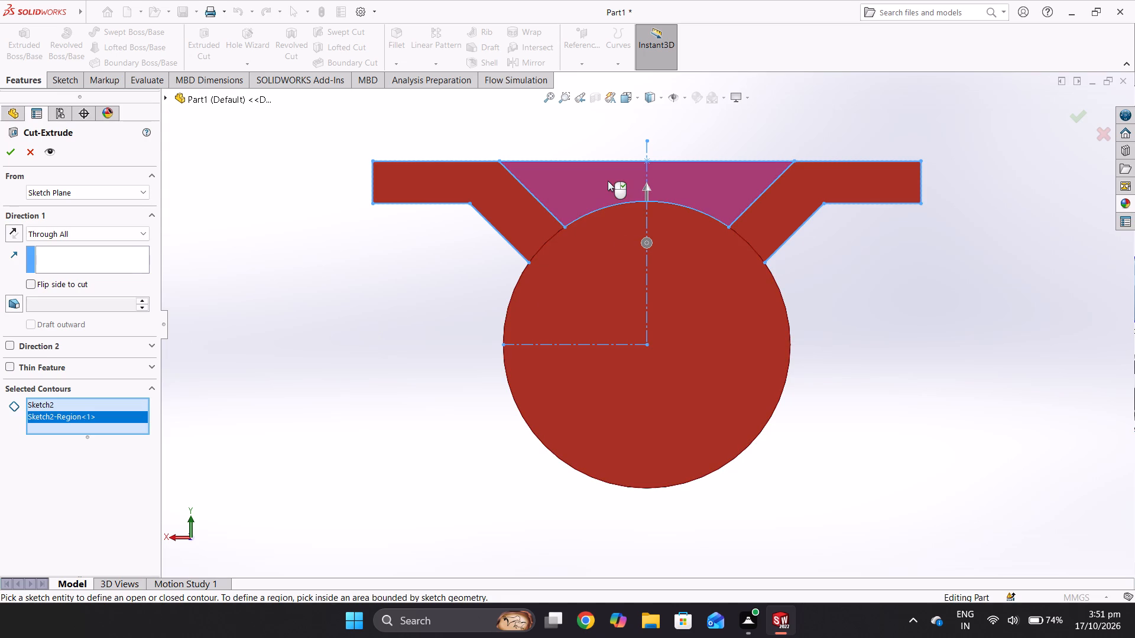
{"action": "left_click", "coordinate": [5, 148]}
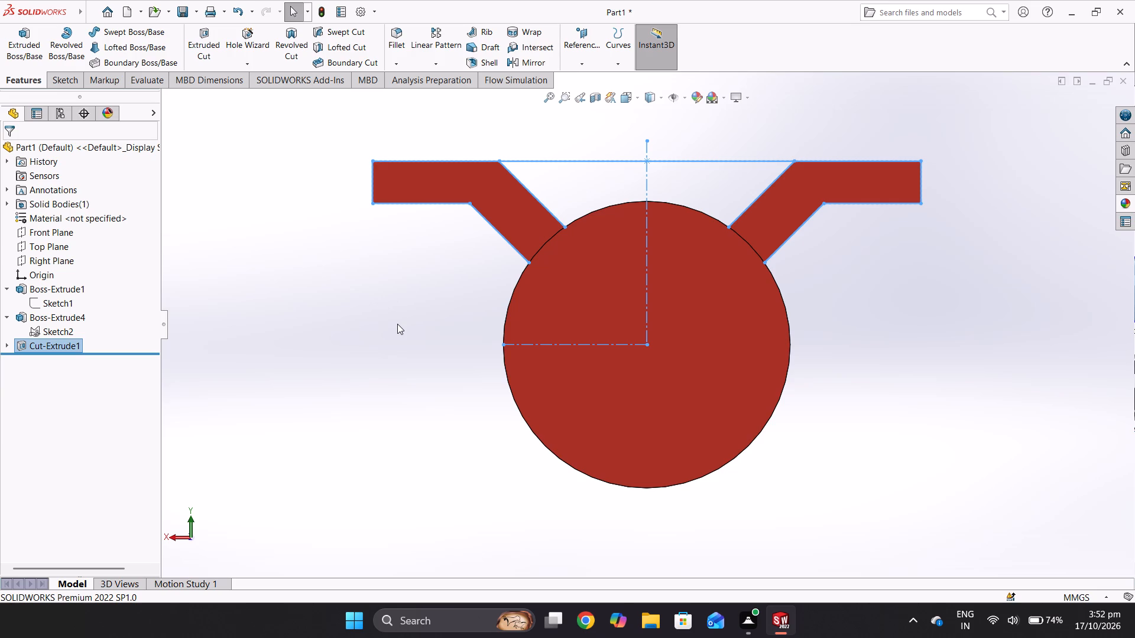
{"action": "middle_click_drag", "start_coordinate": [837, 302], "coordinate": [770, 322]}
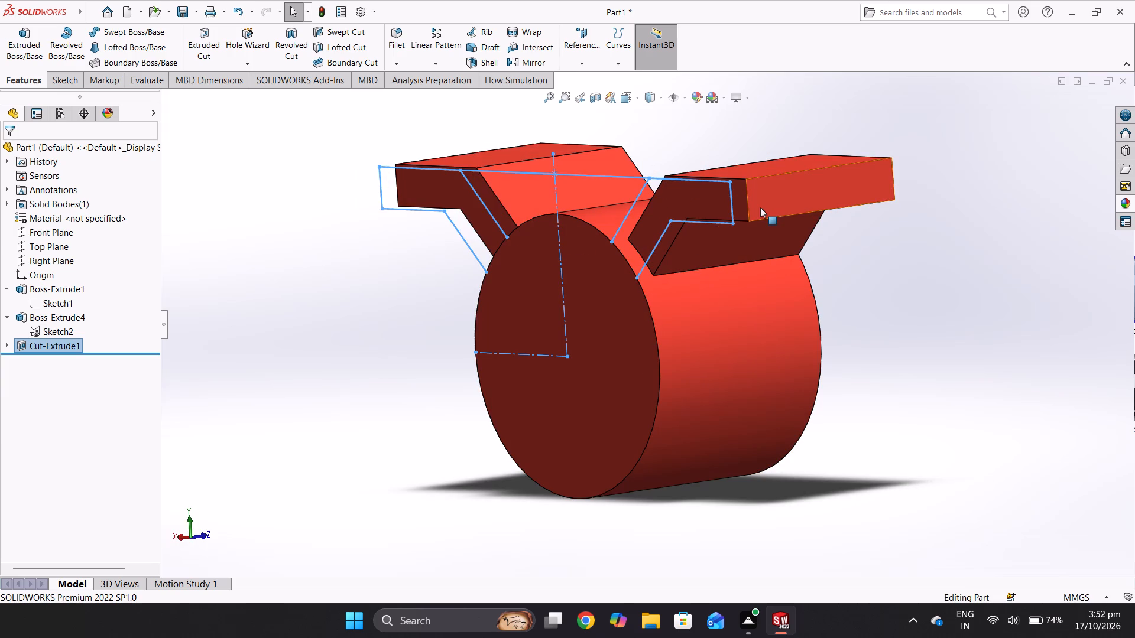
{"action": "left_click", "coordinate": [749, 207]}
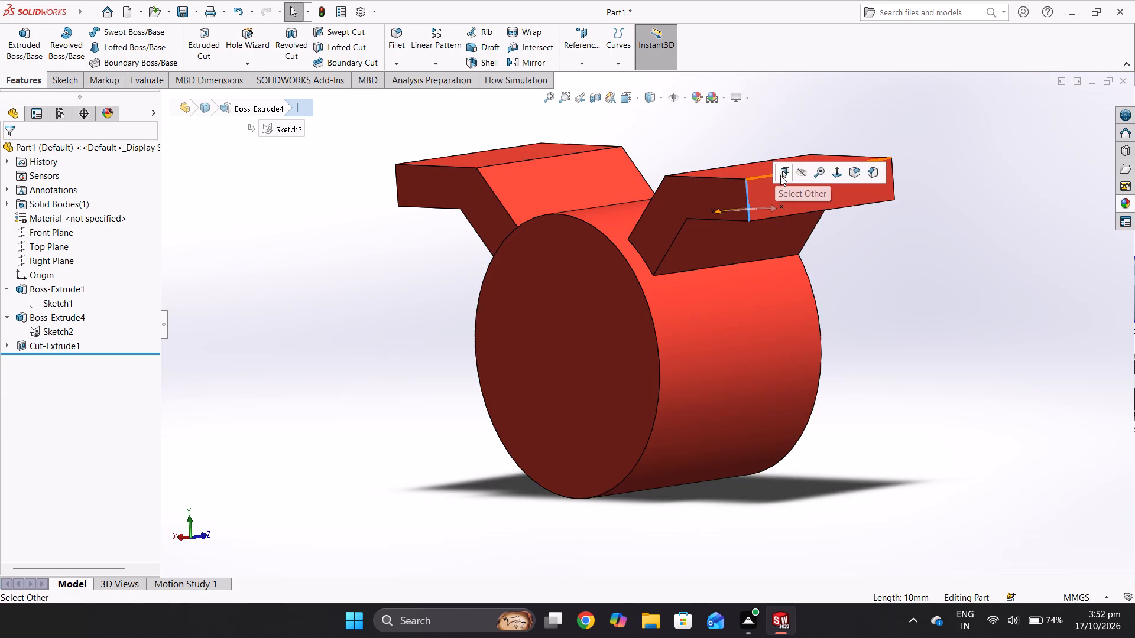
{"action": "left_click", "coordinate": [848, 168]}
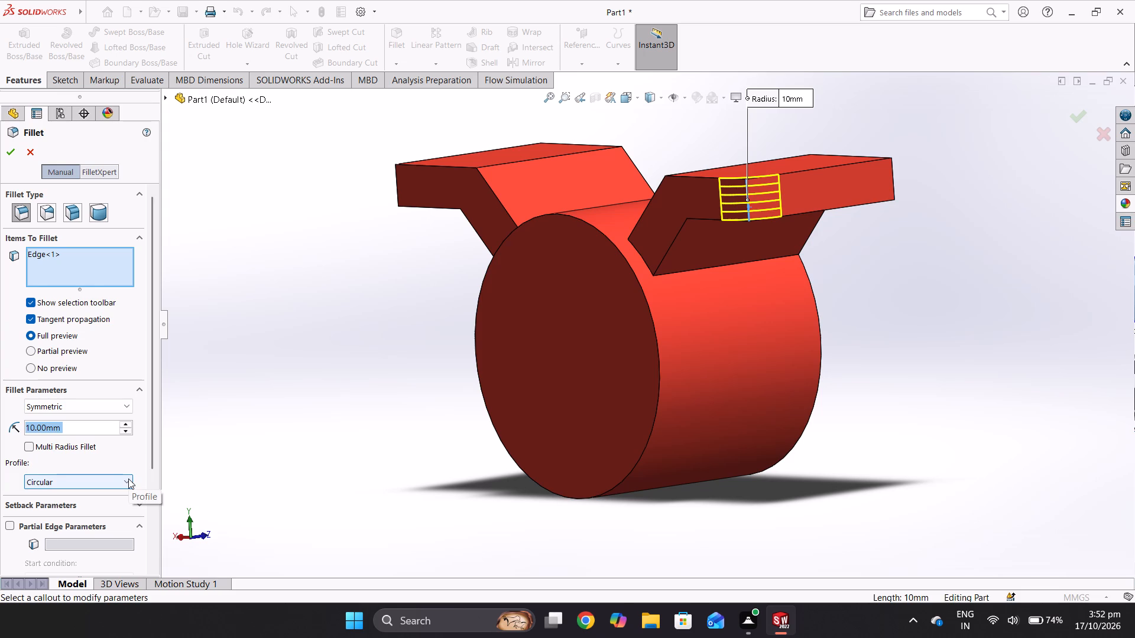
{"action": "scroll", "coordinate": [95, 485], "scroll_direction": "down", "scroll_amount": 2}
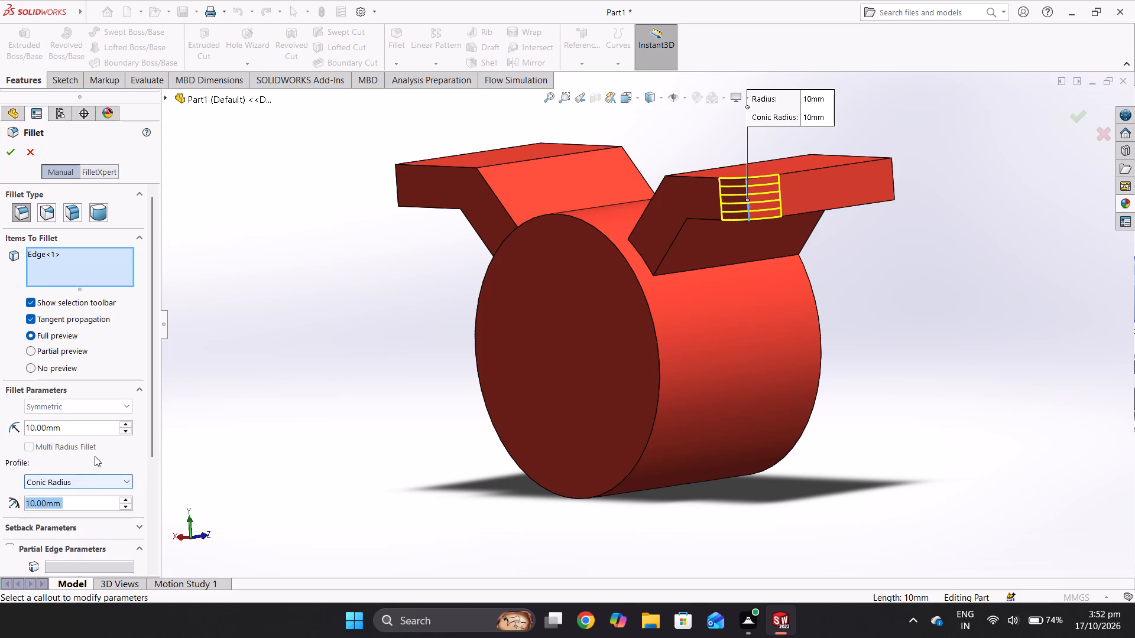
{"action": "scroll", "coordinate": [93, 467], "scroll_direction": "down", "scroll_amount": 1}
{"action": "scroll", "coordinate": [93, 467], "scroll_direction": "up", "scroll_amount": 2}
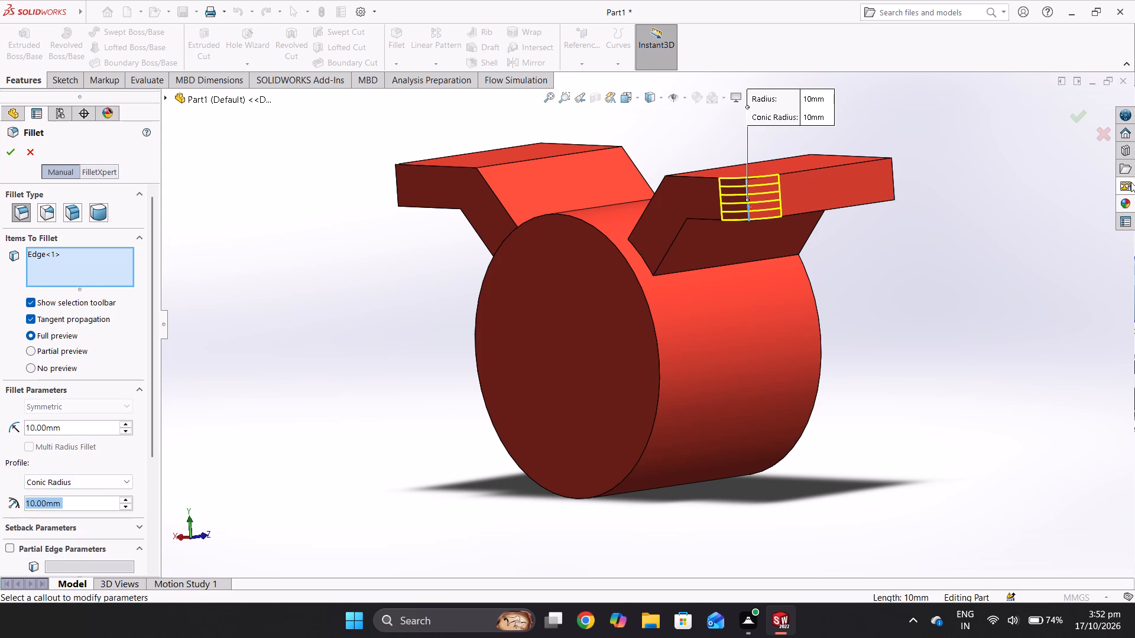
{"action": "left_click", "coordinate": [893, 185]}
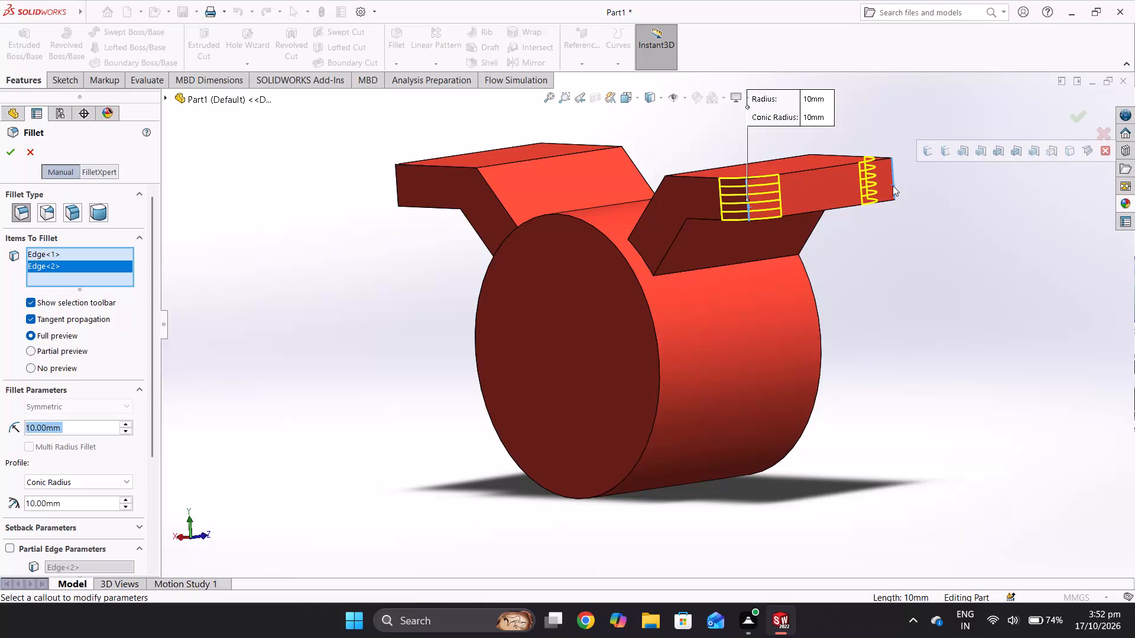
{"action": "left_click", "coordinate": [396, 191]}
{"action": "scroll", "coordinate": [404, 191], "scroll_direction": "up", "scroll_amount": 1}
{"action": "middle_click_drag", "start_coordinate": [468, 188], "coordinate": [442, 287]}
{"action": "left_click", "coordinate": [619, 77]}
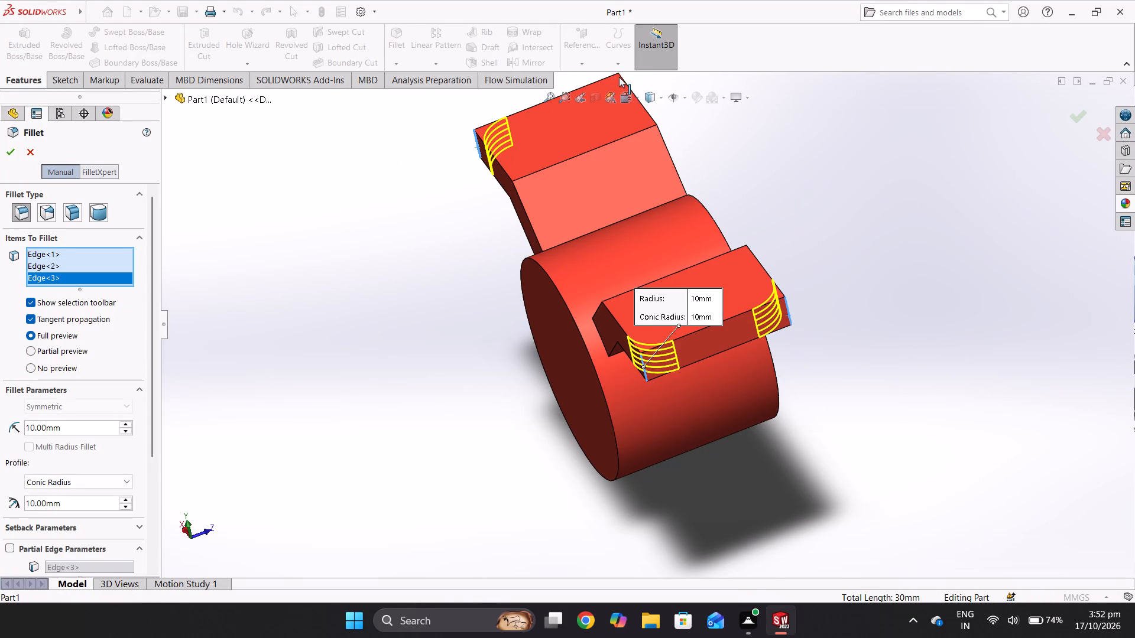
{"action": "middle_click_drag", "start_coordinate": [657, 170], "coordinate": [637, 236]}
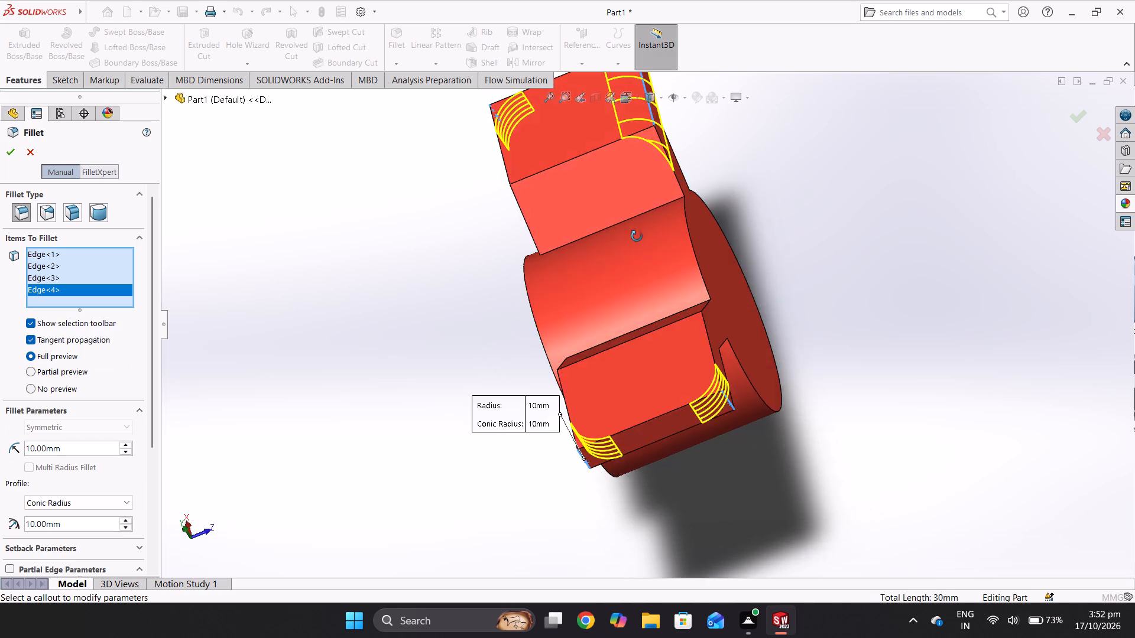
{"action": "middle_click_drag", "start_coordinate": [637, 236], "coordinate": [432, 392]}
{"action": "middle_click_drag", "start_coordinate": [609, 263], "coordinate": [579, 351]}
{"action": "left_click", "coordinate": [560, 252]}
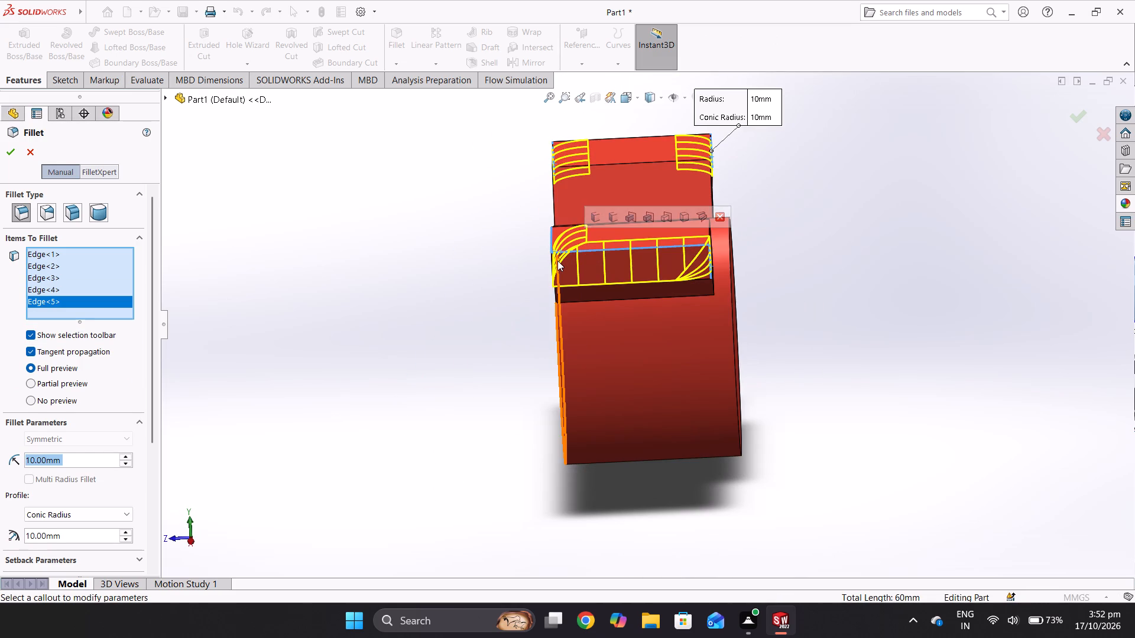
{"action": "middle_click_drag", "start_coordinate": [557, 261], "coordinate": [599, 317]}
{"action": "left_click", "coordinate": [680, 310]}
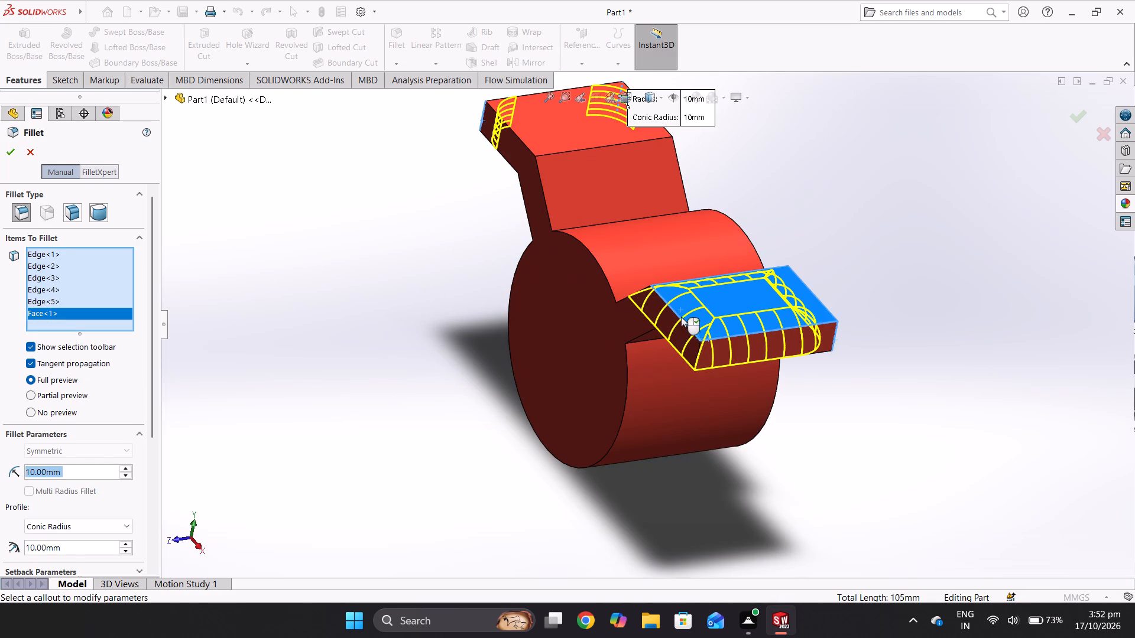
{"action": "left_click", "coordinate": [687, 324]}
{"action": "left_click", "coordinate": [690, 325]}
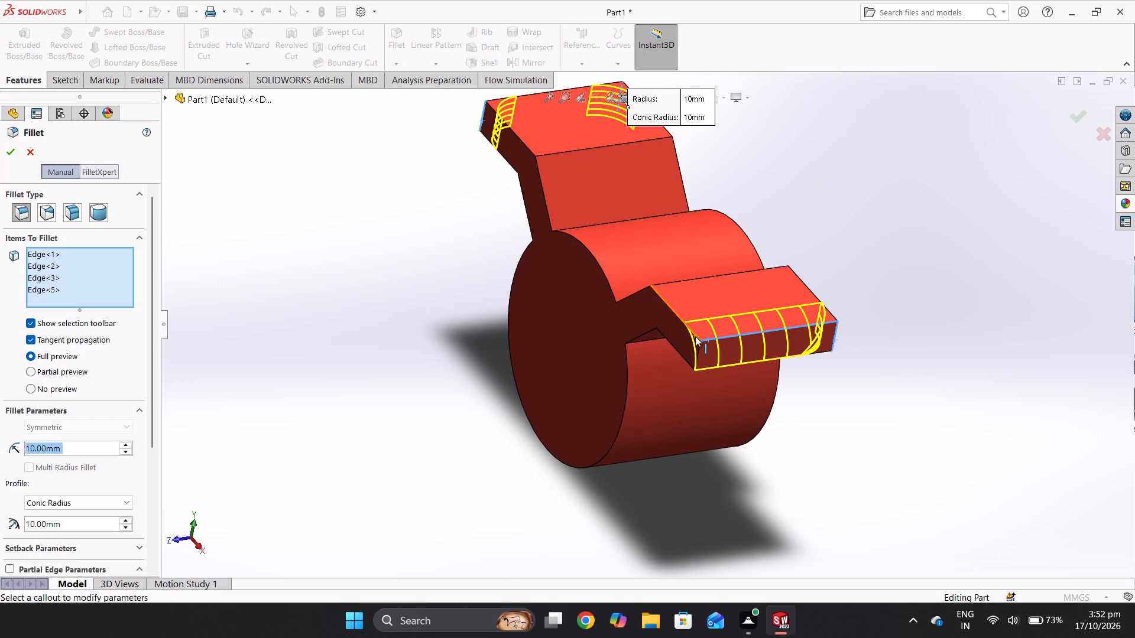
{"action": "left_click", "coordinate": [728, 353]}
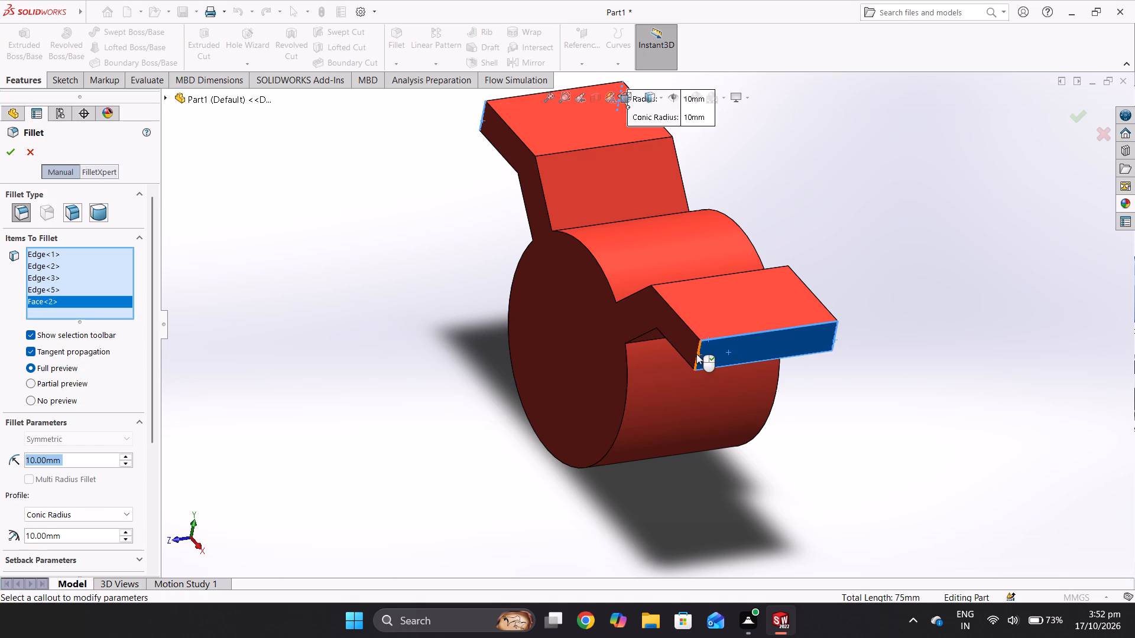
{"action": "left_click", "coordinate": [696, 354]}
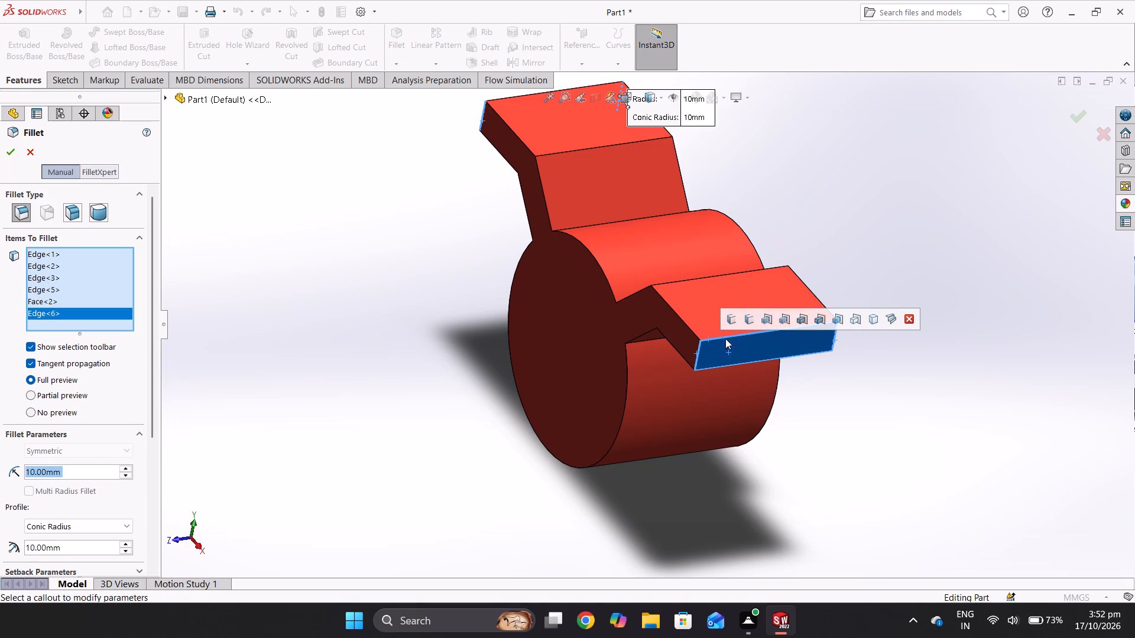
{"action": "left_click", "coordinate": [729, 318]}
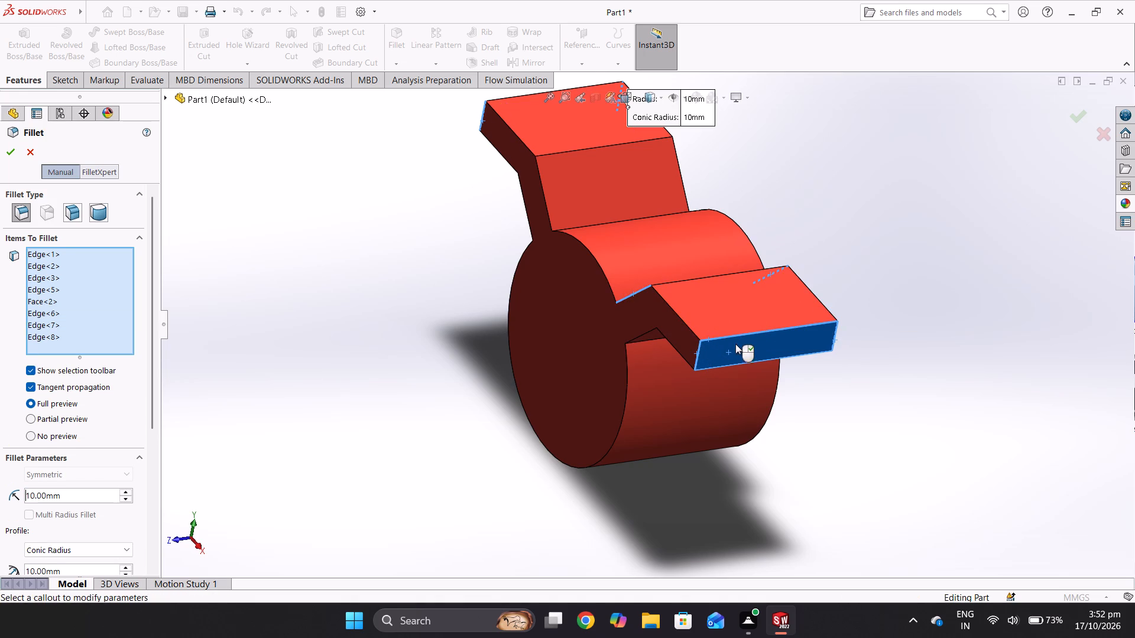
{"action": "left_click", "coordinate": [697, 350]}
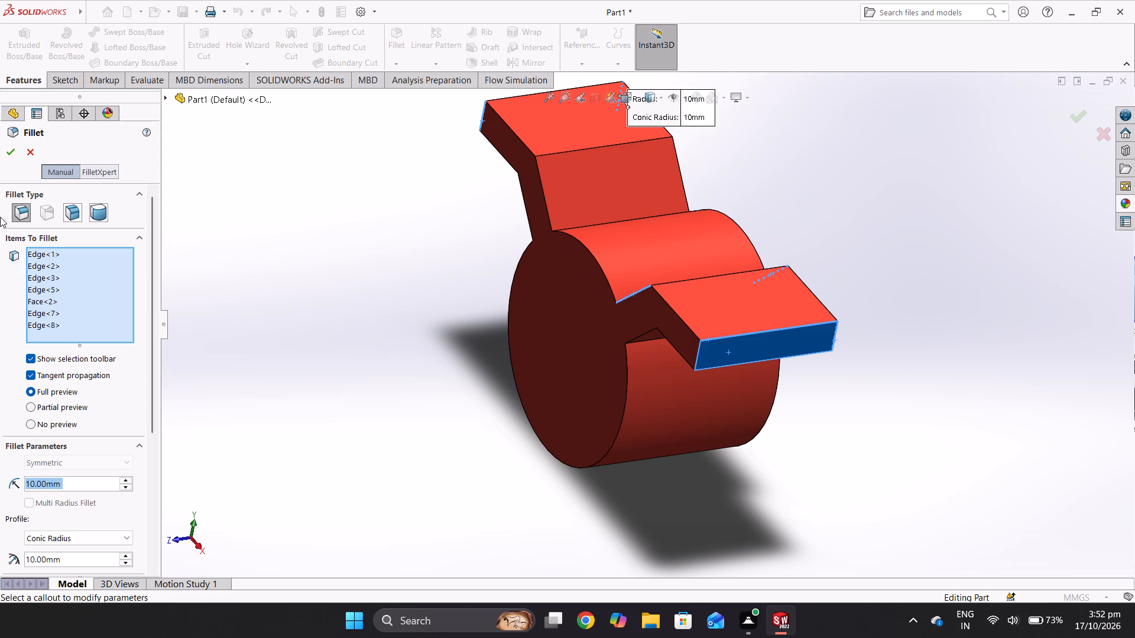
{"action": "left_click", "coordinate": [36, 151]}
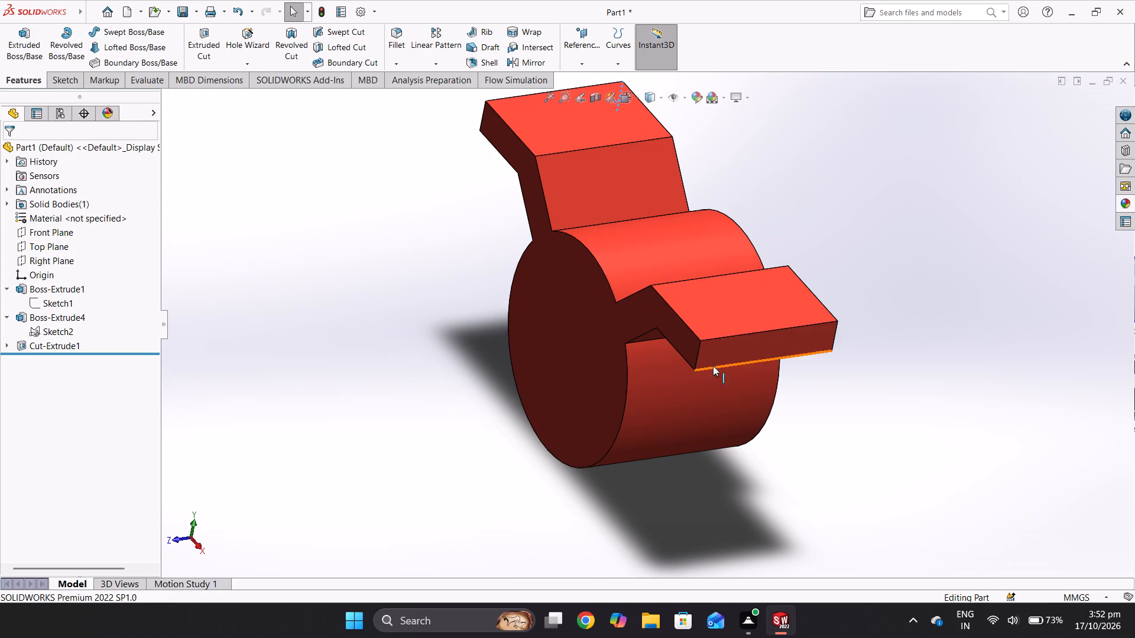
Fillet the four outer vertical corner edges of the two flange ends with a symmetric 10 mm radius and circular profile.
{"action": "left_click", "coordinate": [698, 350]}
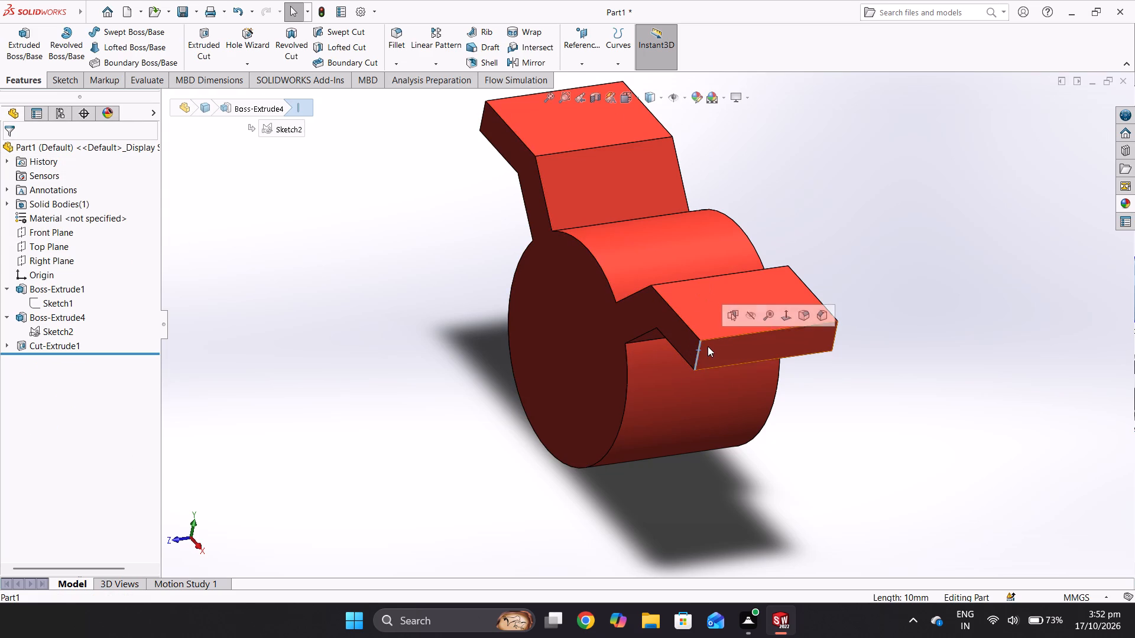
{"action": "left_click", "coordinate": [798, 314]}
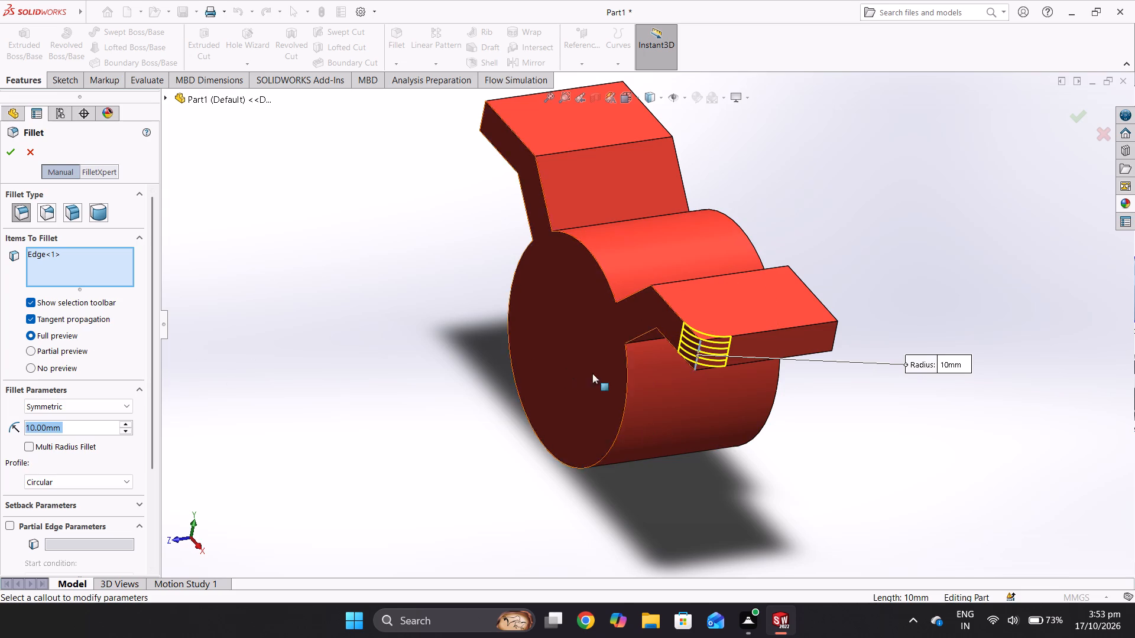
{"action": "left_click", "coordinate": [835, 331]}
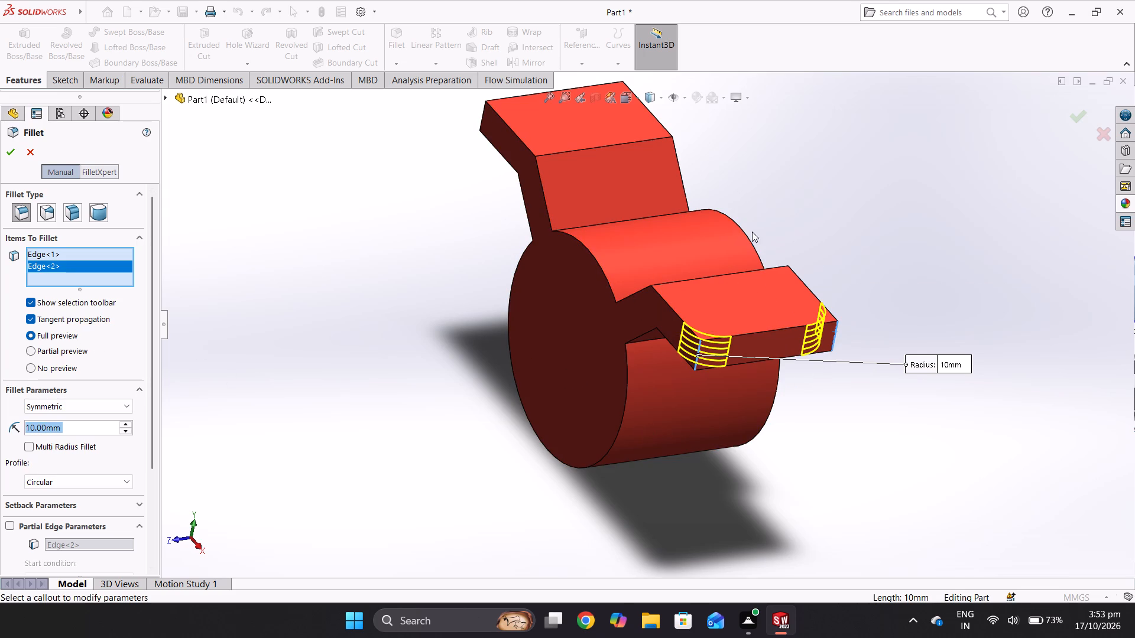
{"action": "middle_click_drag", "start_coordinate": [752, 232], "coordinate": [913, 478]}
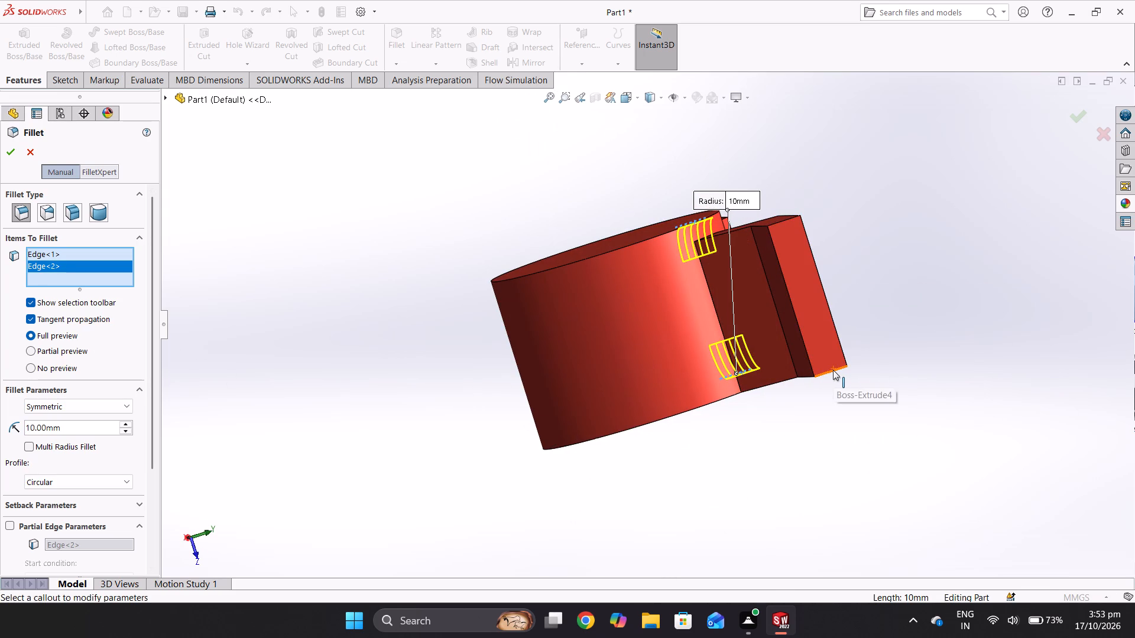
{"action": "left_click", "coordinate": [833, 370]}
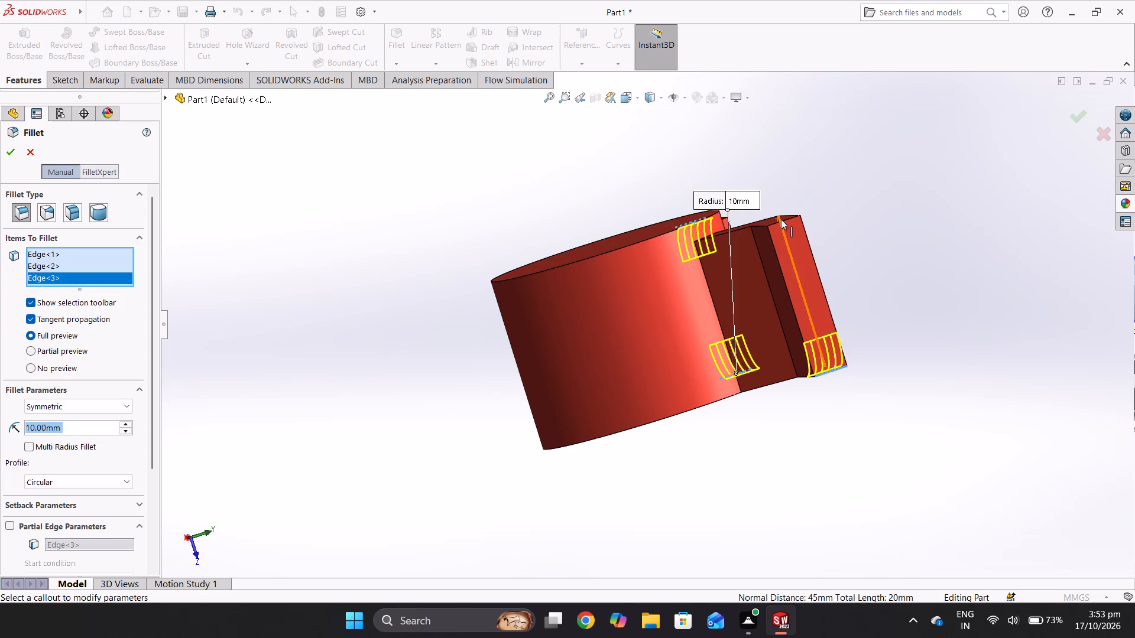
{"action": "left_click", "coordinate": [783, 220]}
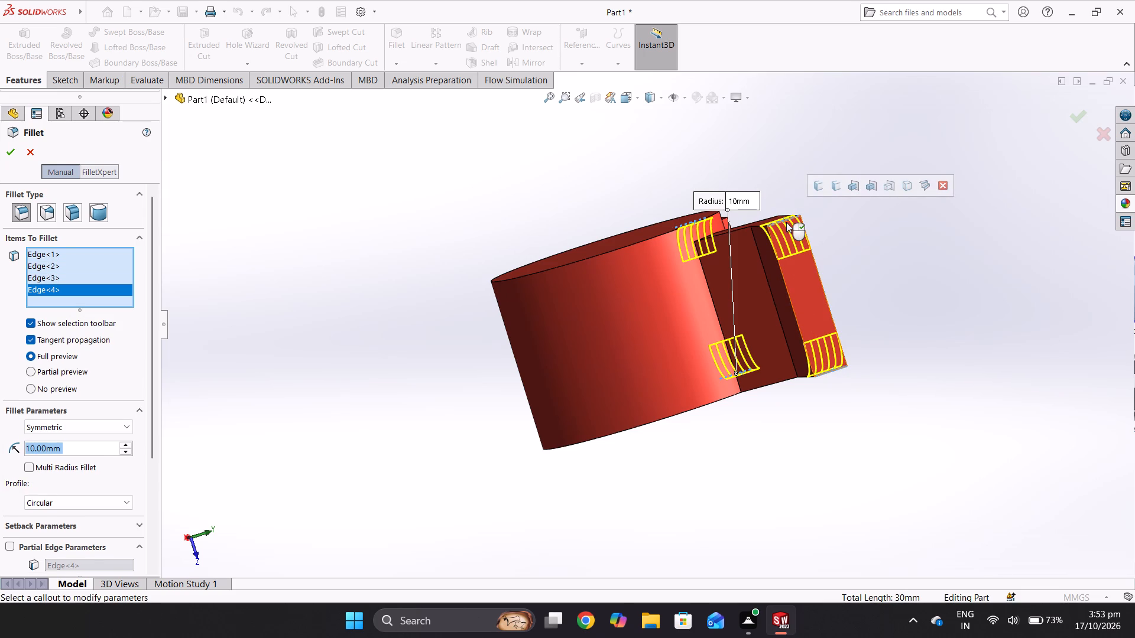
{"action": "middle_click_drag", "start_coordinate": [604, 237], "coordinate": [520, 307]}
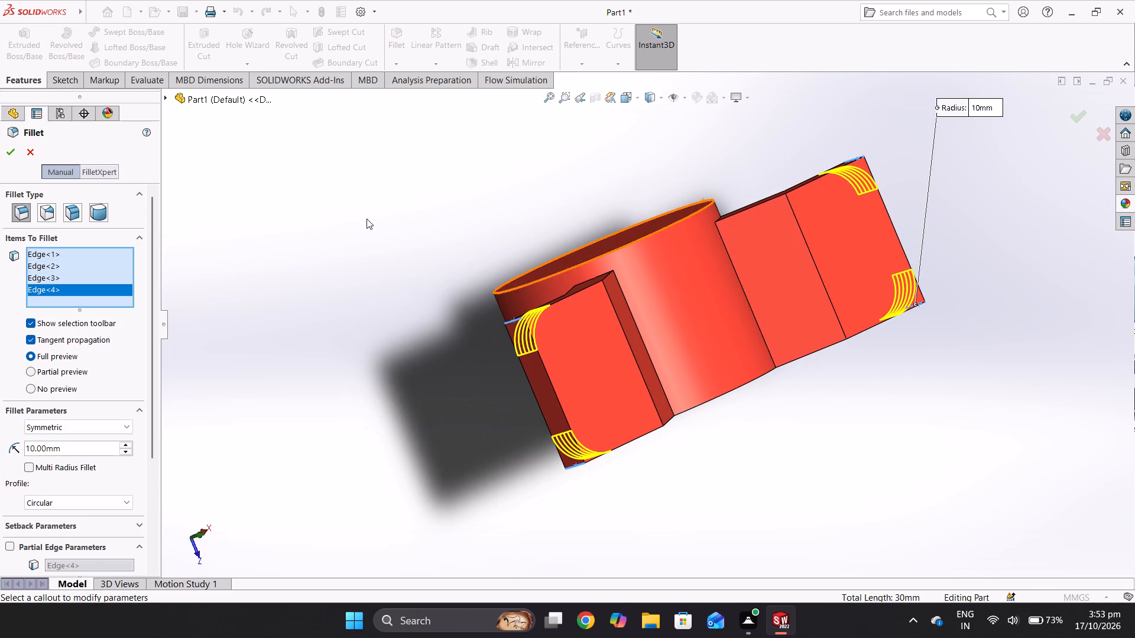
{"action": "left_click", "coordinate": [10, 152]}
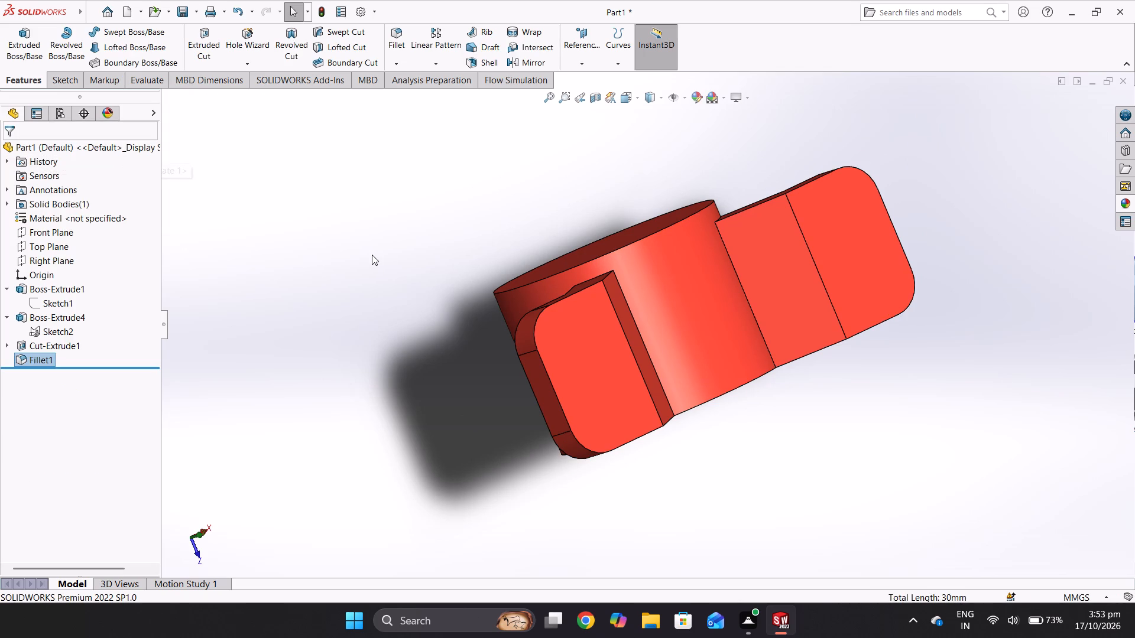
Inspect the filleted flange ends and the joints between the supports and the cylinder from all sides.
{"action": "middle_click_drag", "start_coordinate": [373, 255], "coordinate": [509, 313]}
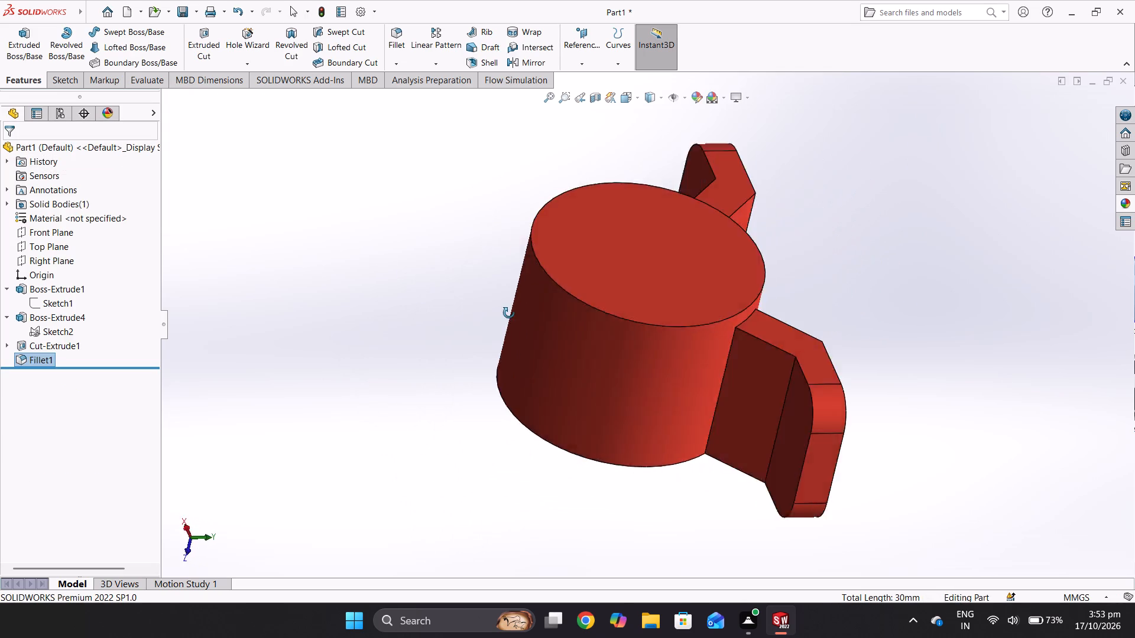
{"action": "middle_click_drag", "start_coordinate": [509, 313], "coordinate": [594, 215]}
{"action": "middle_click_drag", "start_coordinate": [581, 259], "coordinate": [604, 415]}
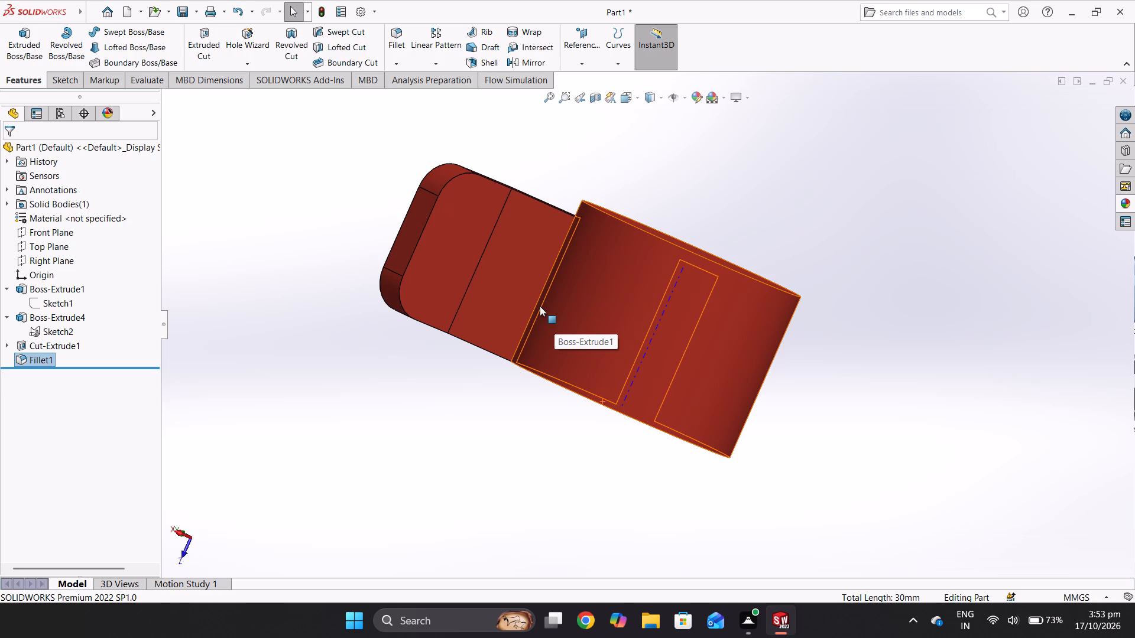
{"action": "middle_click_drag", "start_coordinate": [471, 309], "coordinate": [445, 416]}
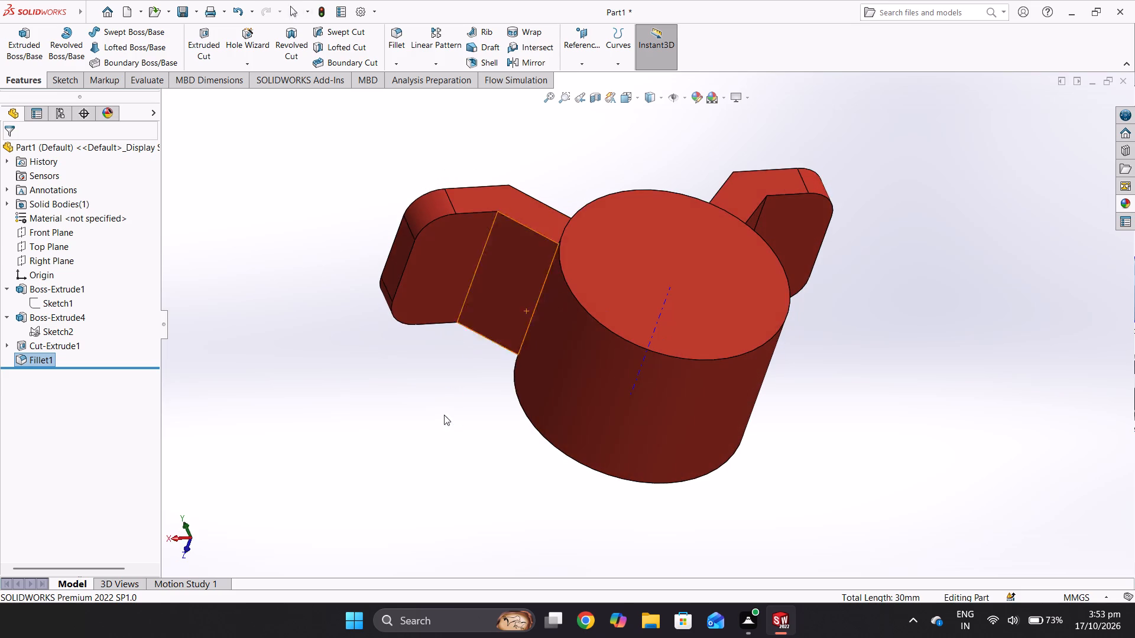
{"action": "middle_click_drag", "start_coordinate": [495, 284], "coordinate": [501, 391]}
{"action": "middle_click_drag", "start_coordinate": [718, 386], "coordinate": [686, 427]}
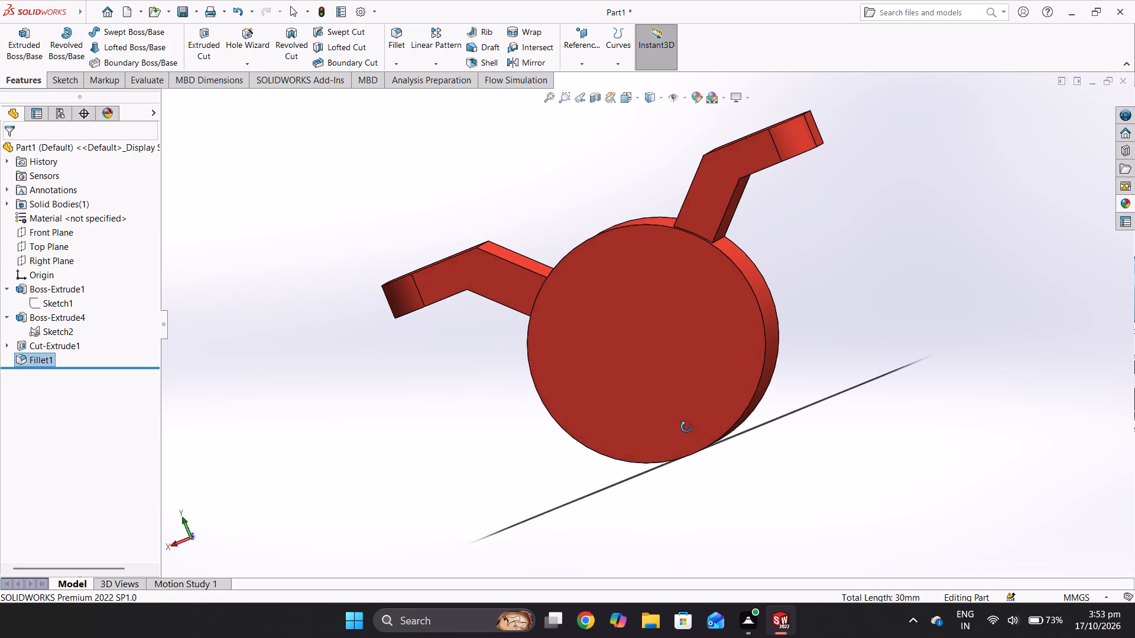
{"action": "middle_click_drag", "start_coordinate": [686, 427], "coordinate": [697, 430]}
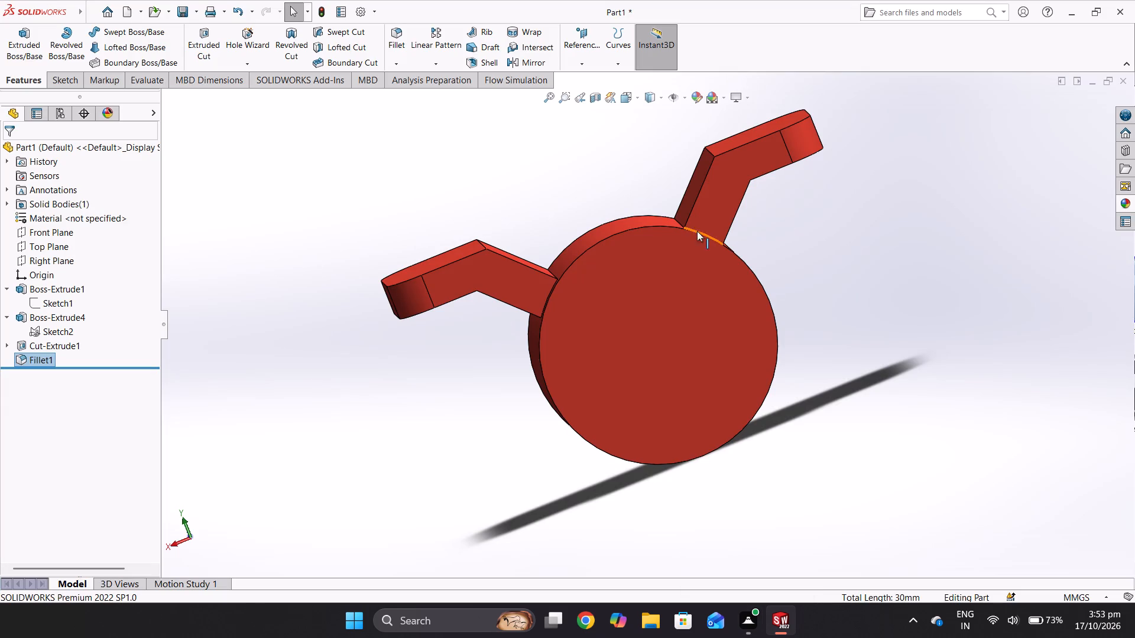
{"action": "middle_click_drag", "start_coordinate": [693, 265], "coordinate": [692, 245]}
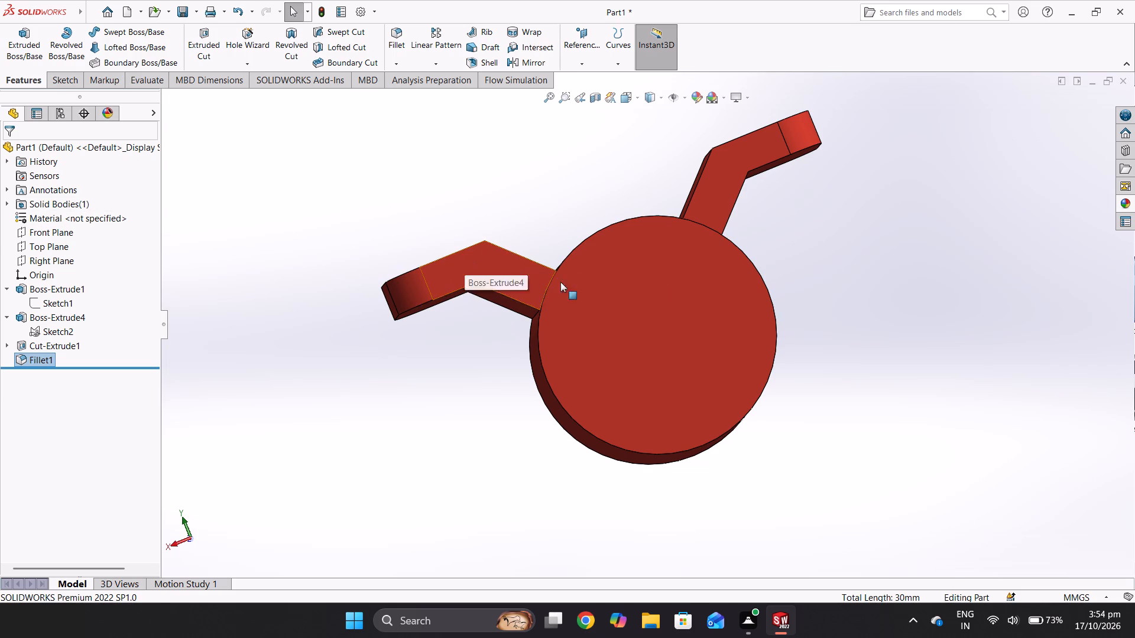
{"action": "middle_click_drag", "start_coordinate": [618, 295], "coordinate": [610, 381]}
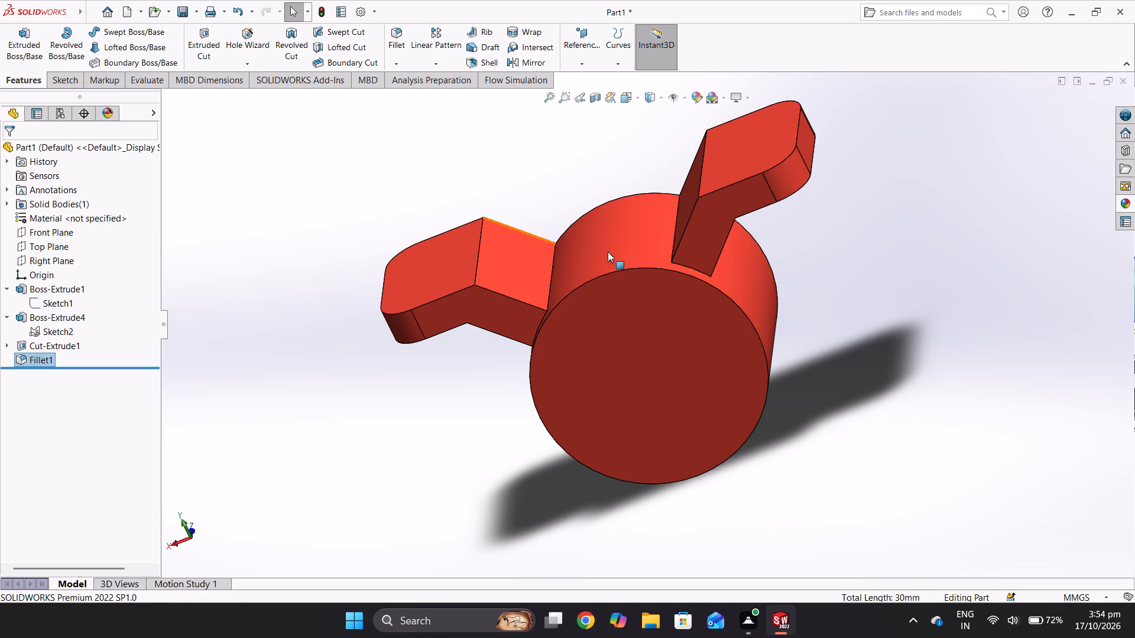
{"action": "middle_click_drag", "start_coordinate": [722, 314], "coordinate": [696, 336]}
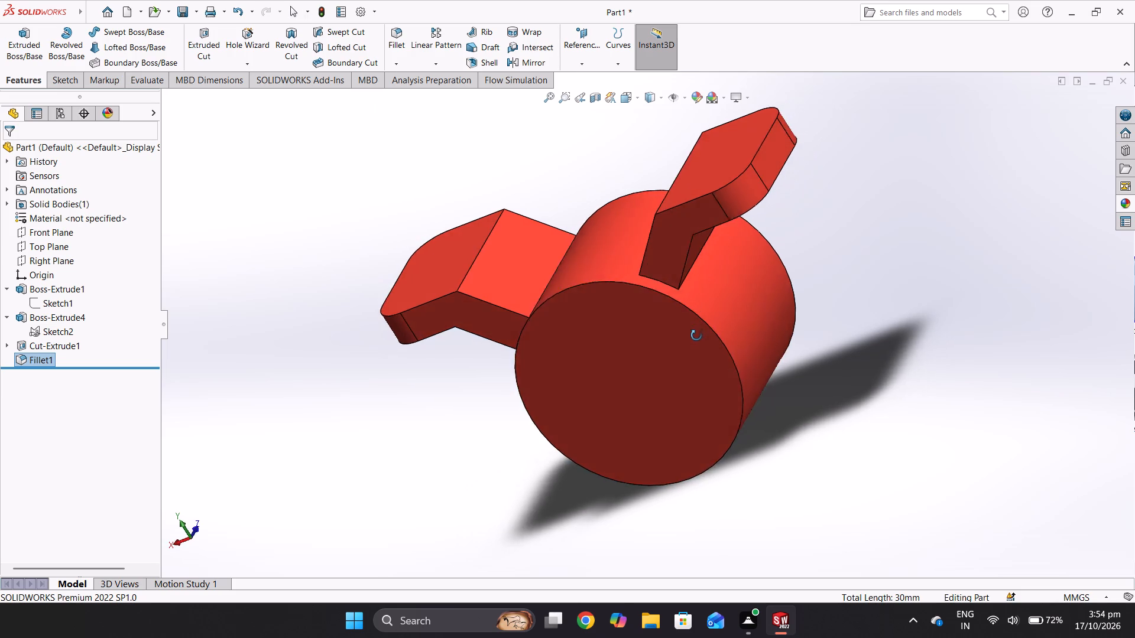
{"action": "middle_click_drag", "start_coordinate": [696, 336], "coordinate": [504, 469]}
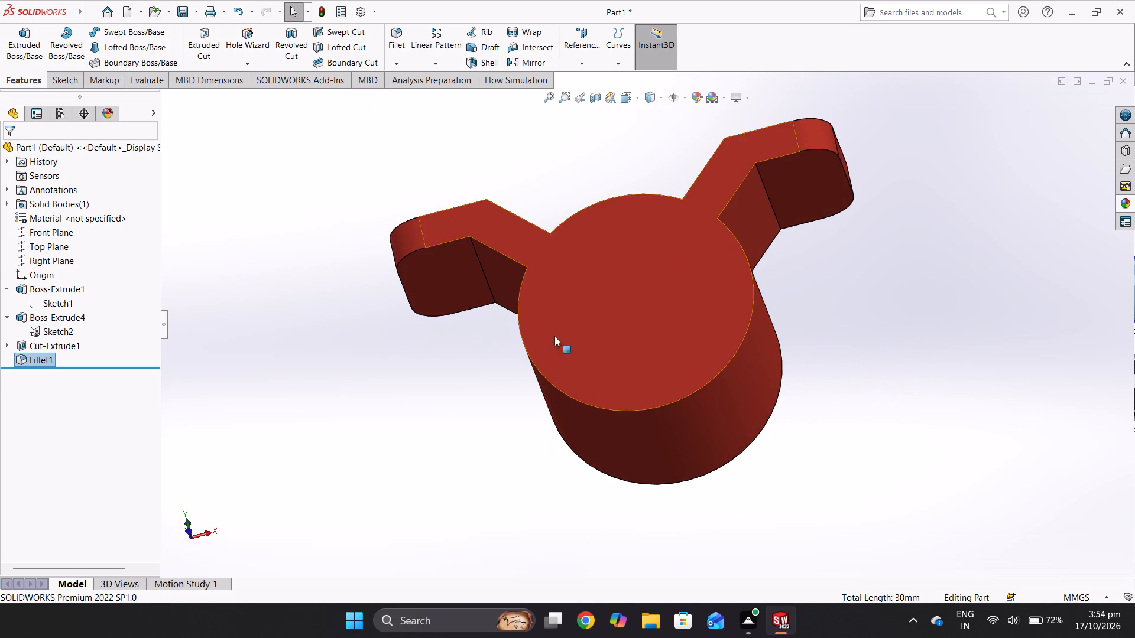
{"action": "middle_click_drag", "start_coordinate": [581, 282], "coordinate": [612, 431]}
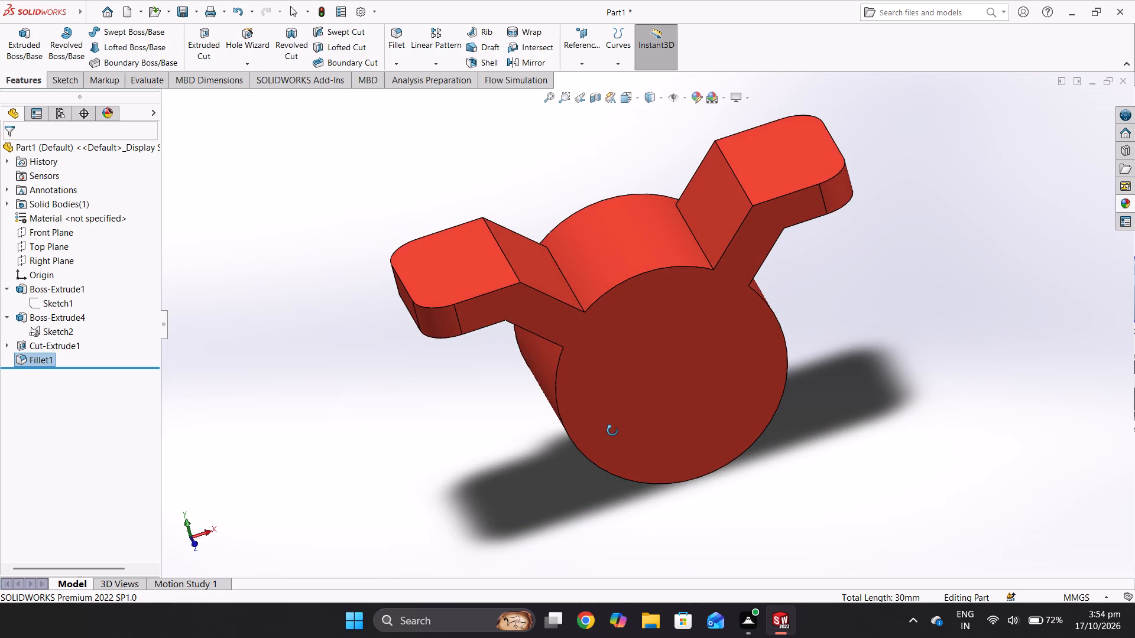
{"action": "middle_click_drag", "start_coordinate": [612, 431], "coordinate": [576, 381]}
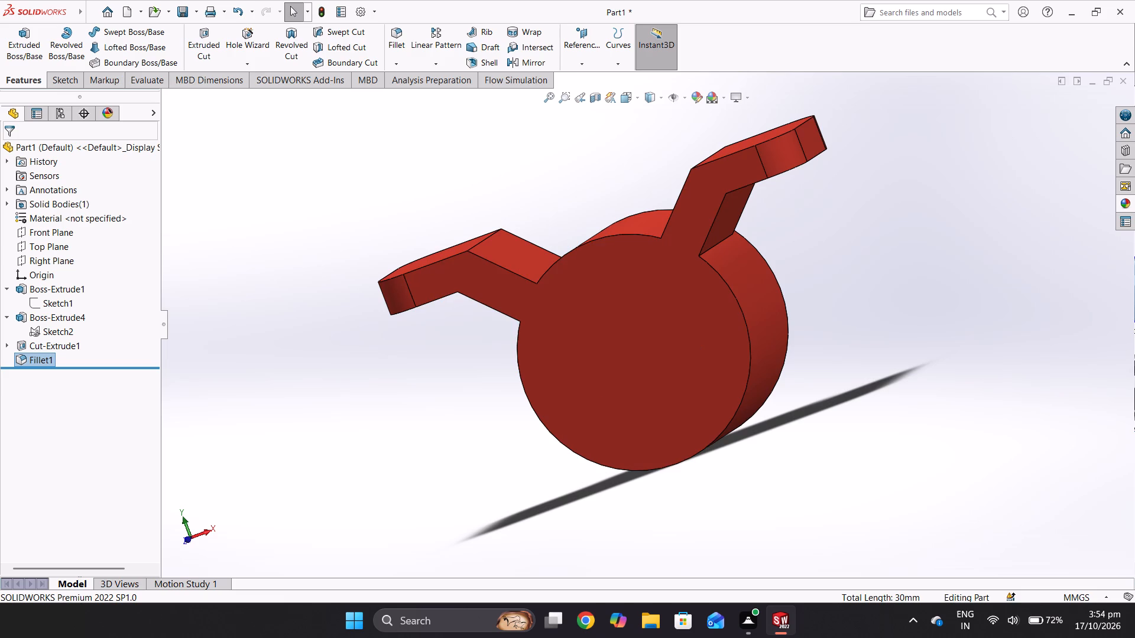
{"action": "middle_click_drag", "start_coordinate": [825, 350], "coordinate": [766, 467]}
{"action": "middle_click_drag", "start_coordinate": [782, 302], "coordinate": [642, 484]}
{"action": "middle_click_drag", "start_coordinate": [630, 391], "coordinate": [789, 434]}
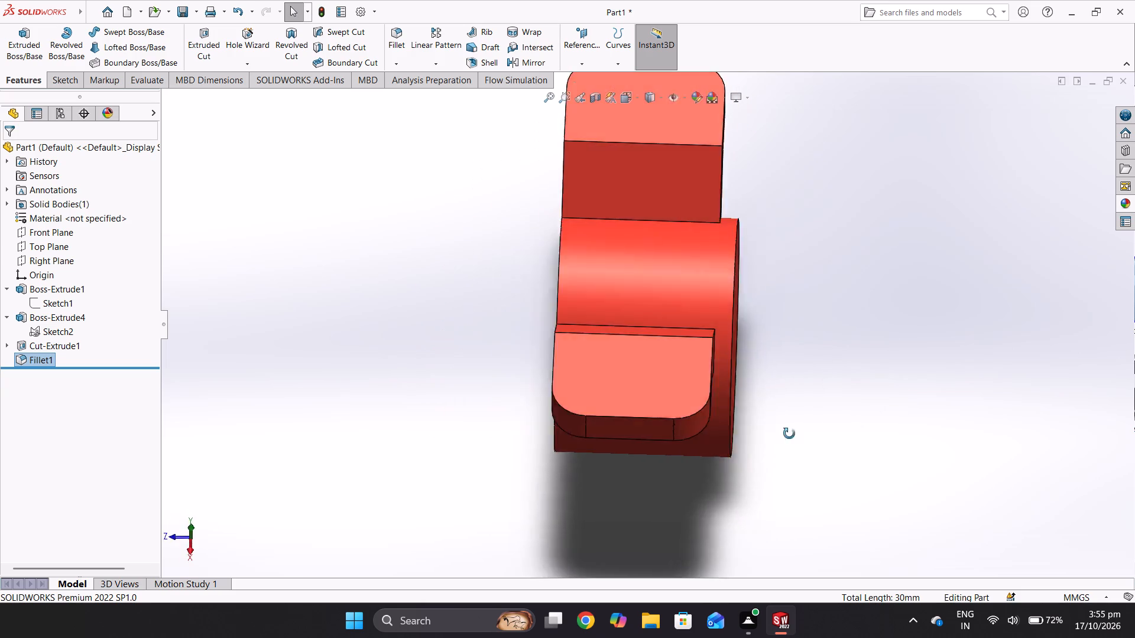
In front view, sketch a circle of about 9 mm radius on the body's front face, centred on the cylinder edge's topmost point.
{"action": "middle_click_drag", "start_coordinate": [789, 434], "coordinate": [832, 425]}
{"action": "middle_click_drag", "start_coordinate": [725, 274], "coordinate": [663, 409]}
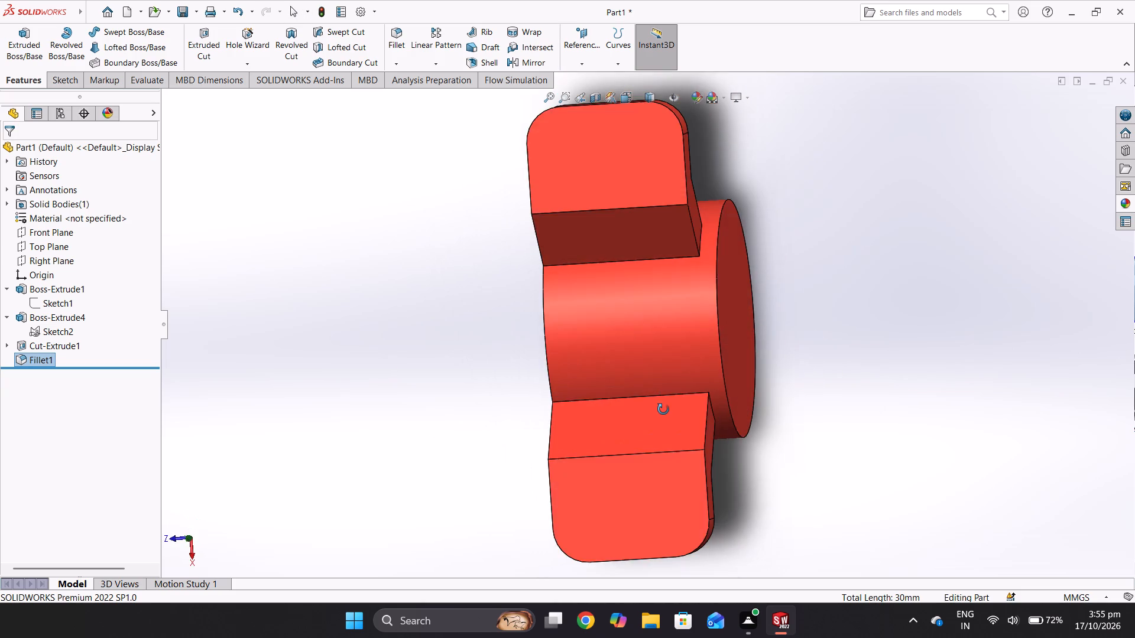
{"action": "middle_click_drag", "start_coordinate": [663, 409], "coordinate": [687, 263]}
{"action": "middle_click", "coordinate": [701, 192]}
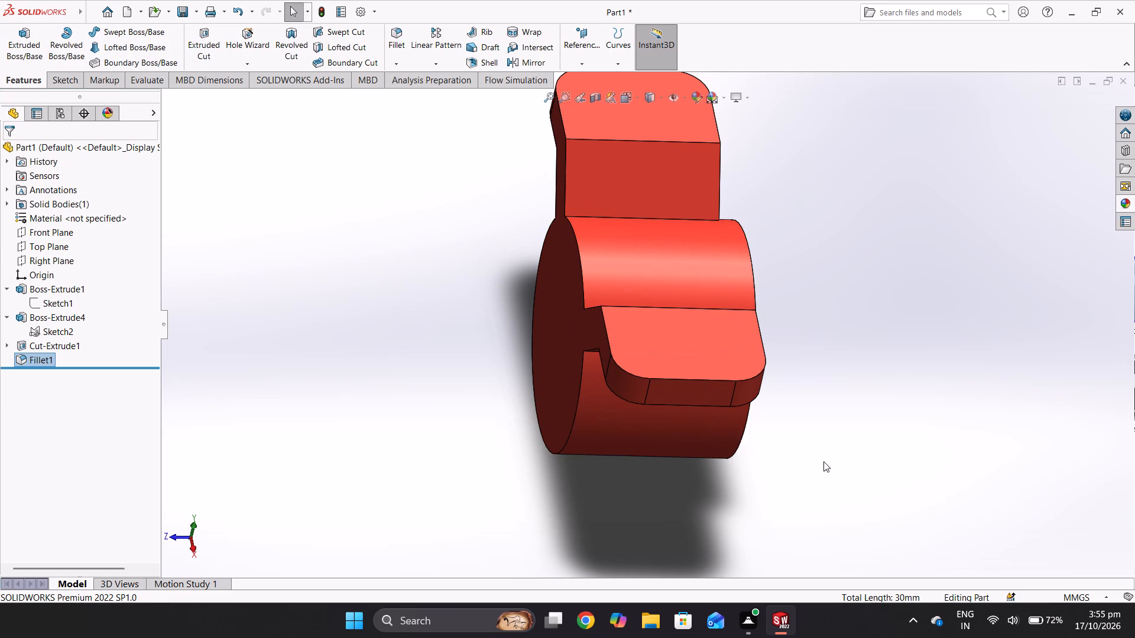
{"action": "middle_click_drag", "start_coordinate": [796, 428], "coordinate": [955, 364]}
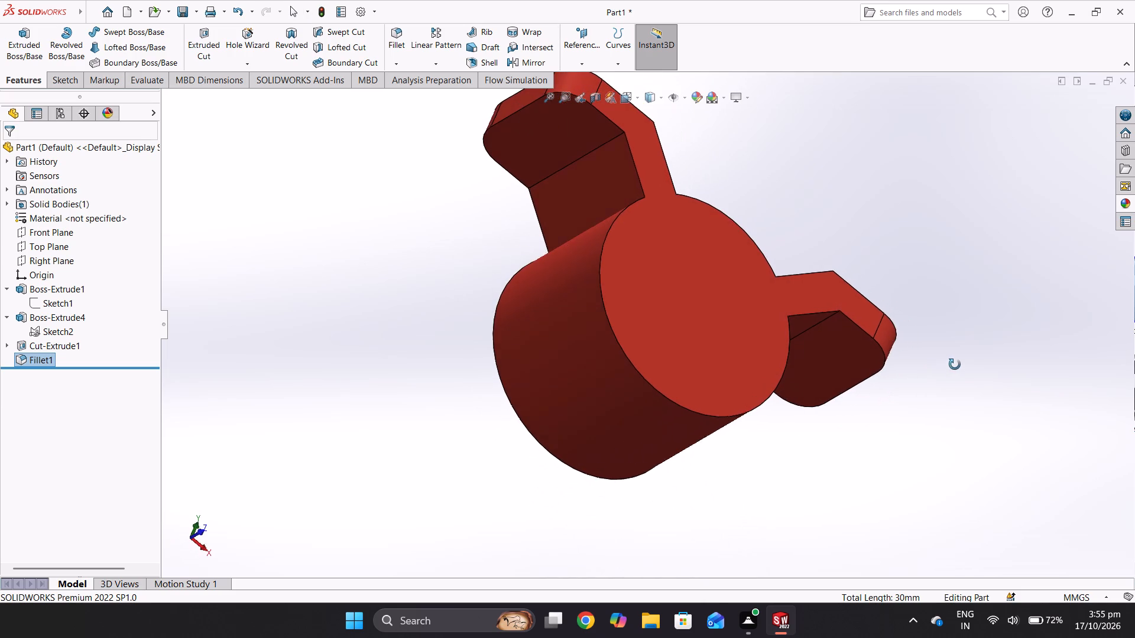
{"action": "middle_click_drag", "start_coordinate": [955, 364], "coordinate": [955, 364]}
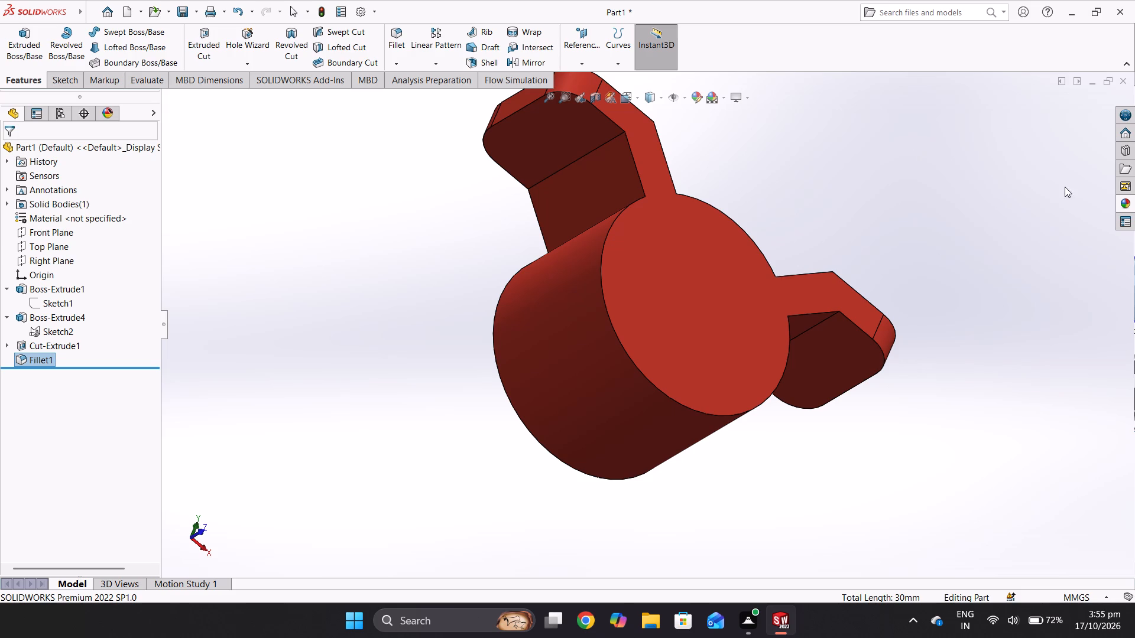
{"action": "left_click", "coordinate": [619, 98]}
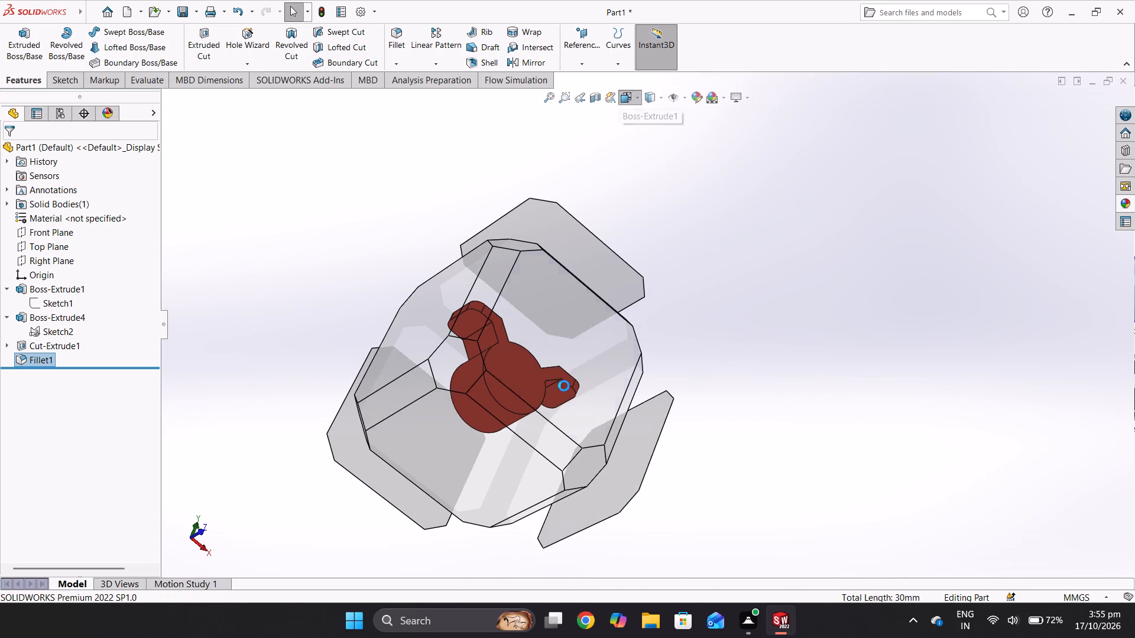
{"action": "left_click", "coordinate": [515, 363]}
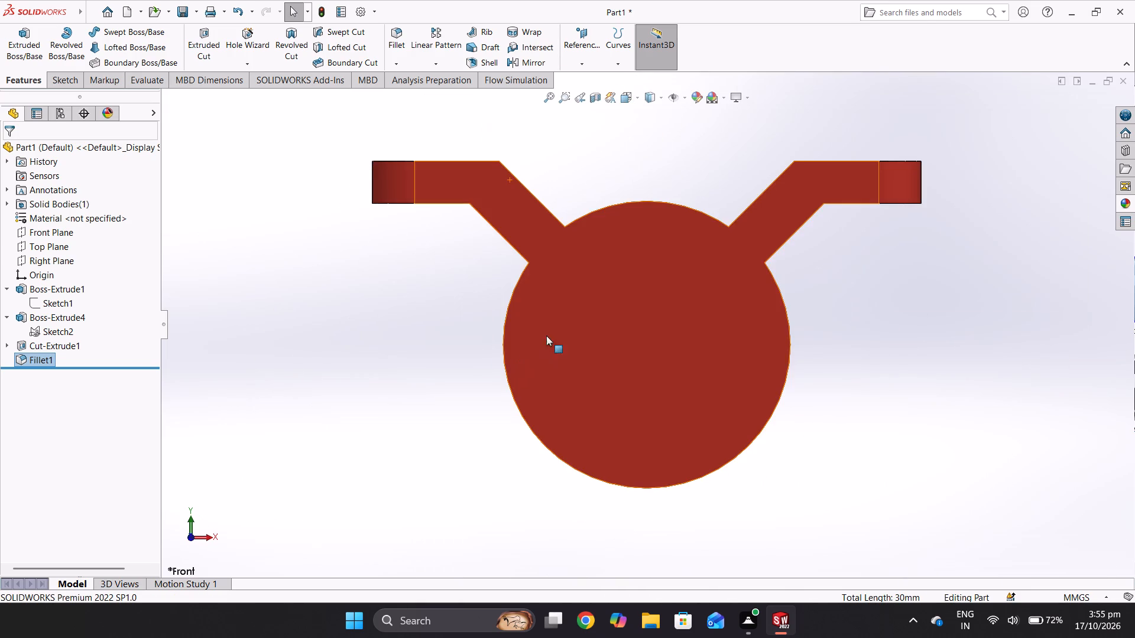
{"action": "left_click", "coordinate": [45, 80]}
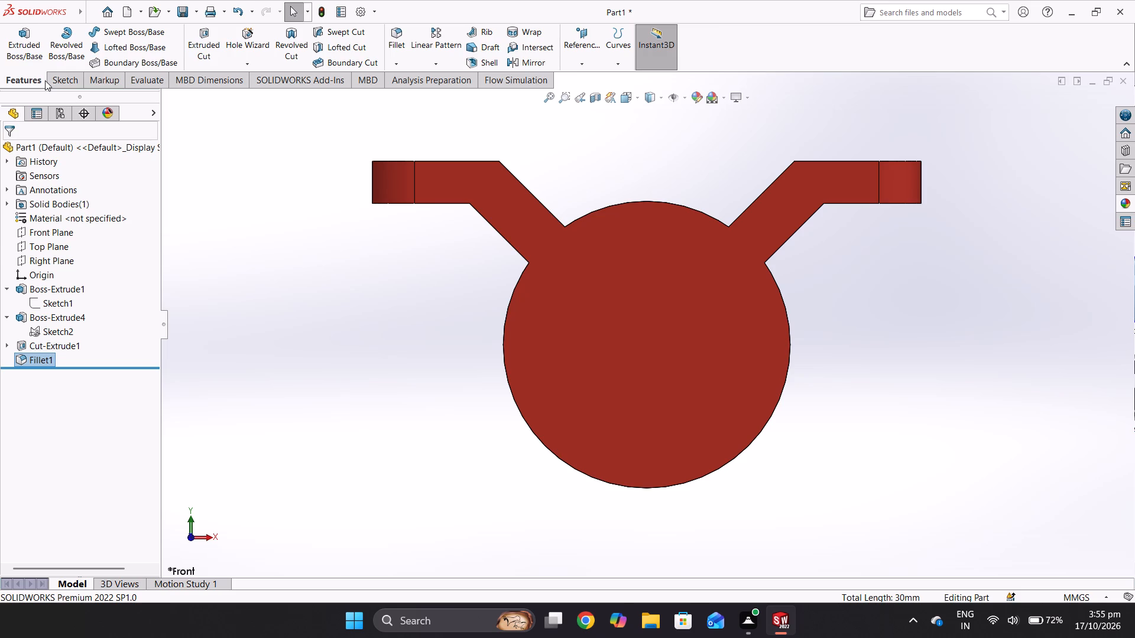
{"action": "left_click", "coordinate": [61, 80]}
{"action": "left_click", "coordinate": [134, 32]}
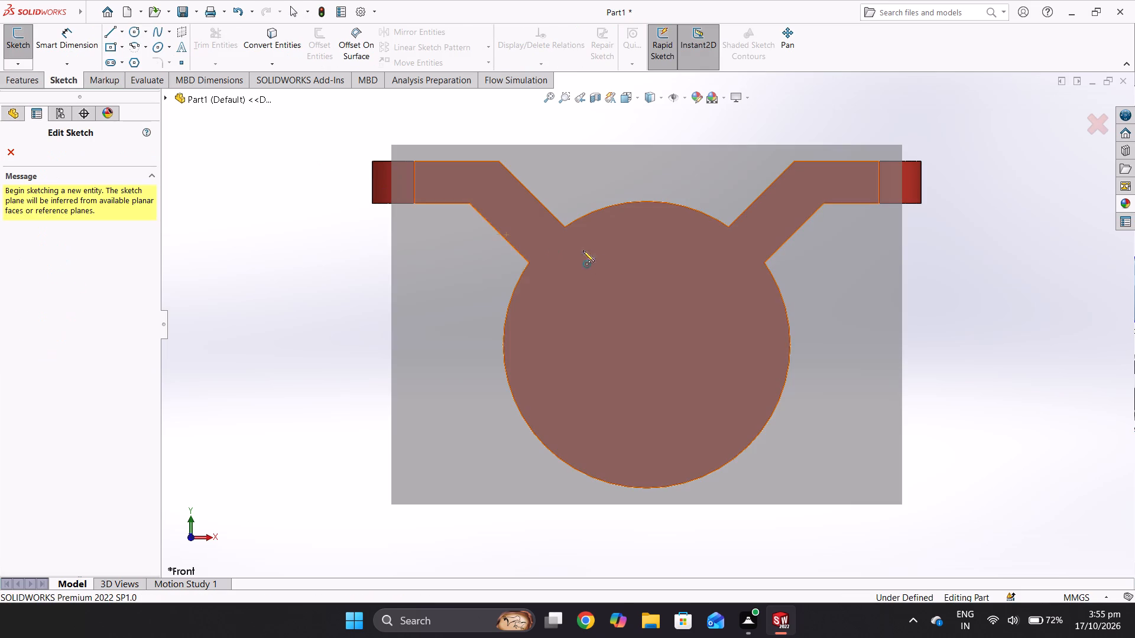
{"action": "left_click", "coordinate": [647, 202]}
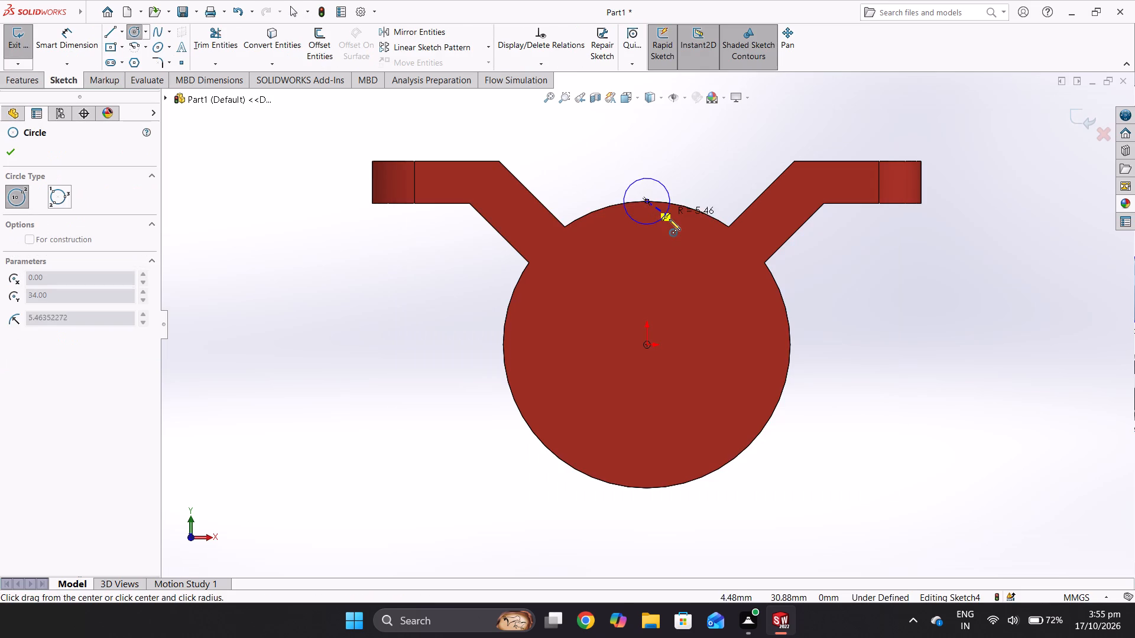
{"action": "left_click", "coordinate": [679, 222]}
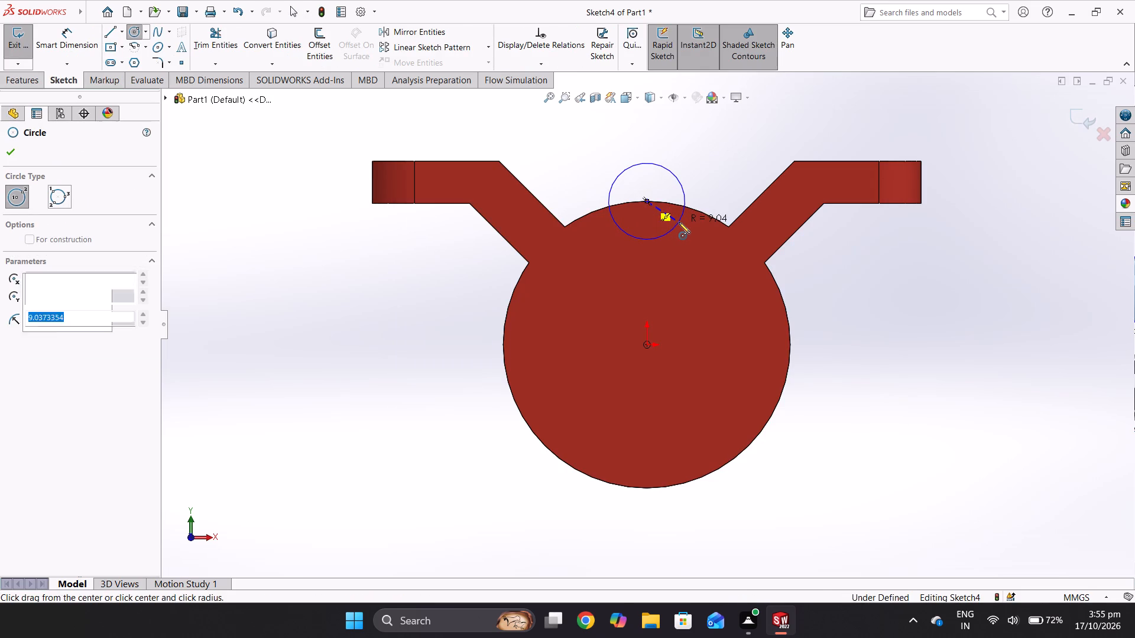
Dimension the new circle's diameter and set it to 16 mm.
{"action": "left_click", "coordinate": [83, 40]}
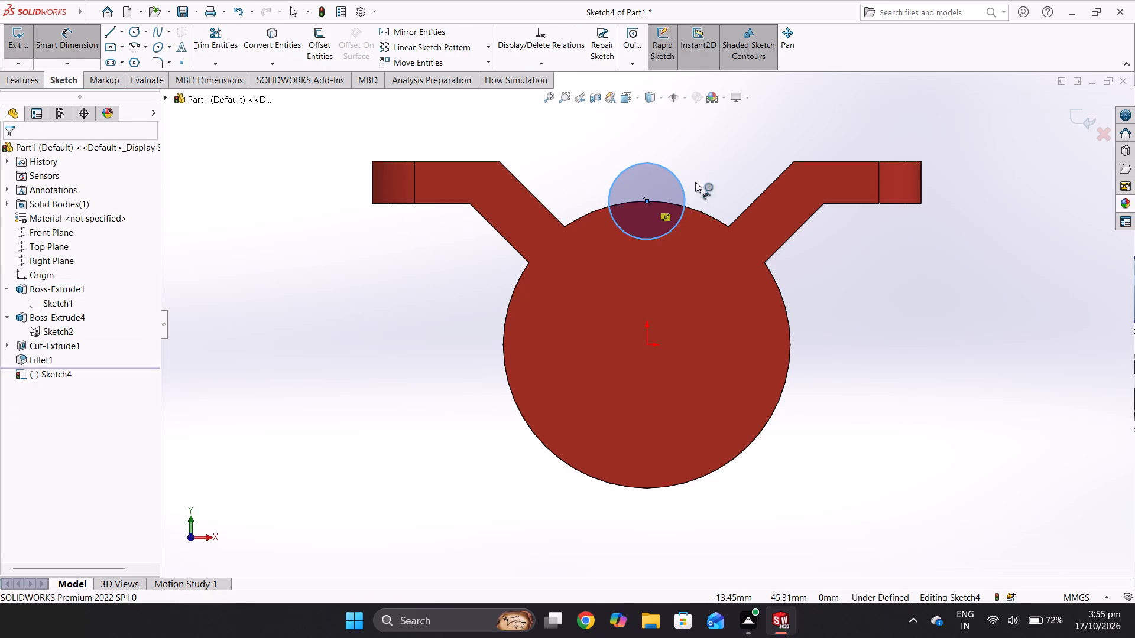
{"action": "left_click", "coordinate": [676, 183]}
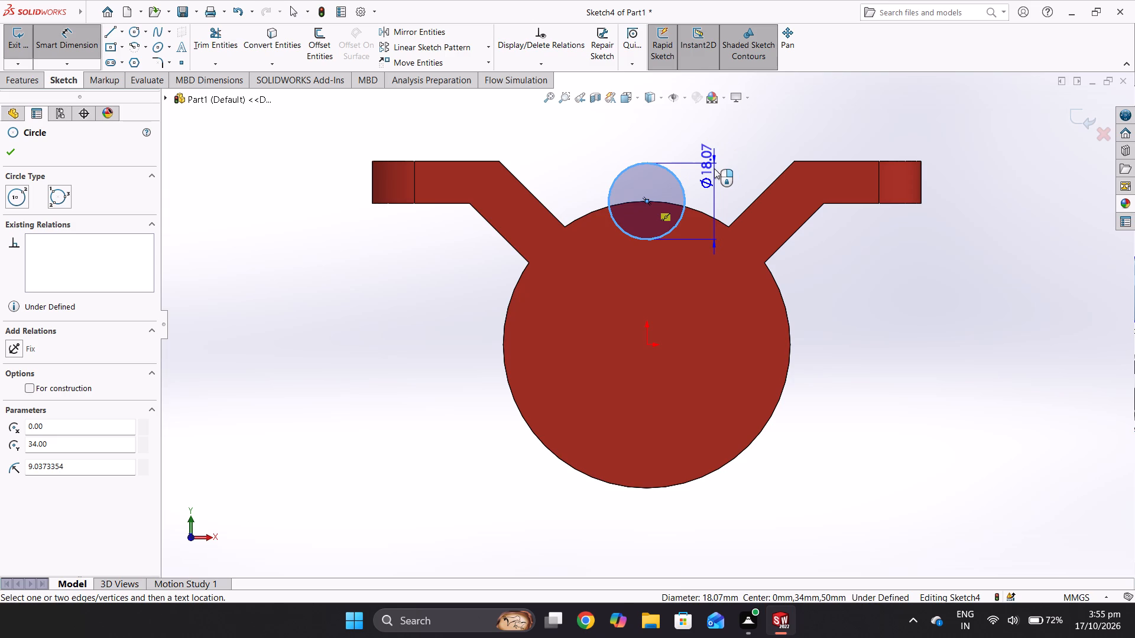
{"action": "left_click", "coordinate": [718, 159]}
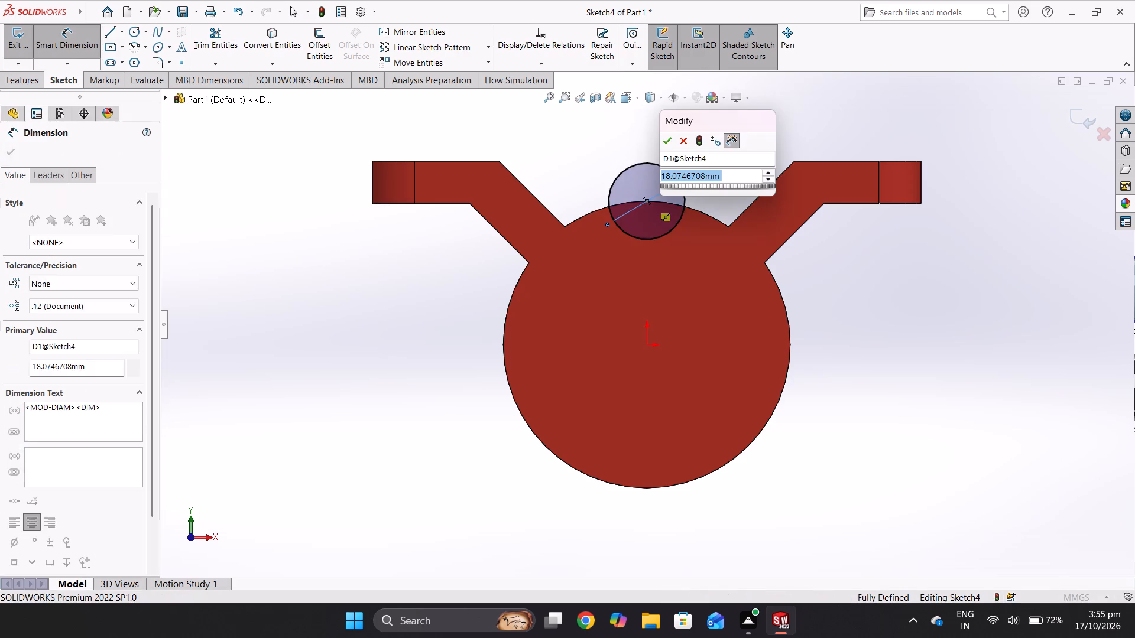
{"action": "type", "text": "16"}
{"action": "key", "text": "Return"}
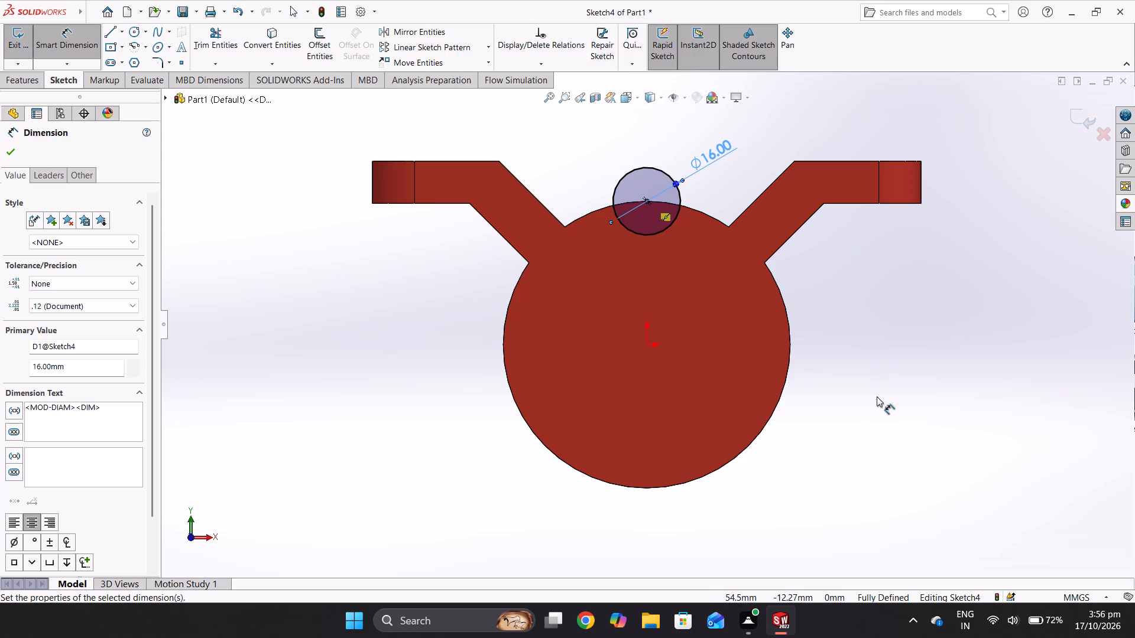
Save the part in the Documents folder as pump body, keeping the SOLIDWORKS Part file type.
{"action": "key", "text": "ctrl+s"}
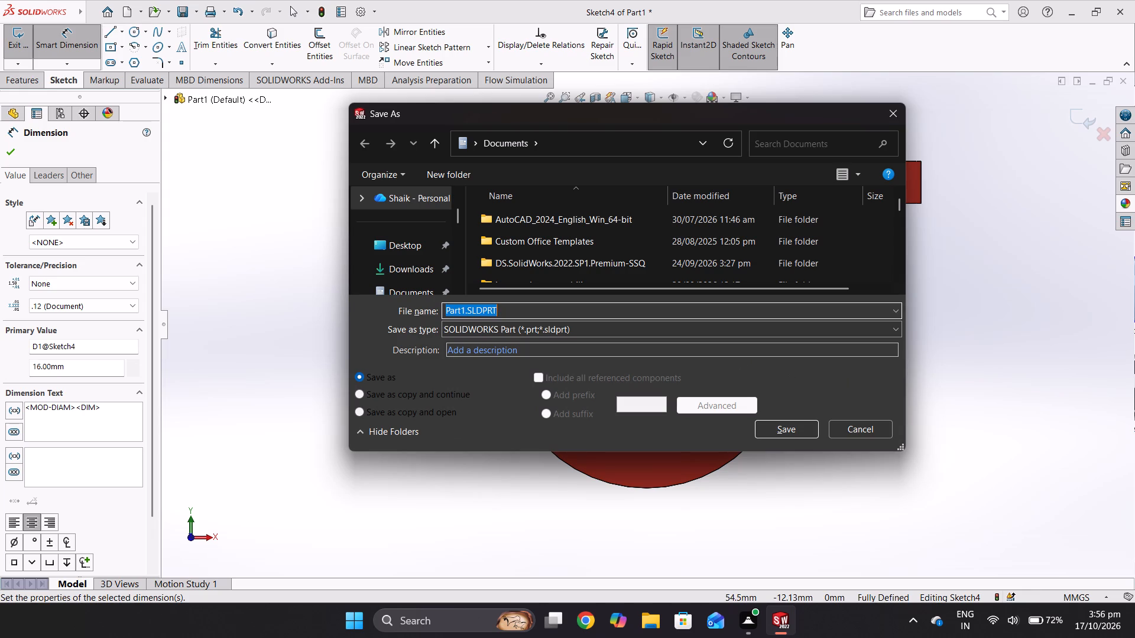
{"action": "type", "text": "pump b"}
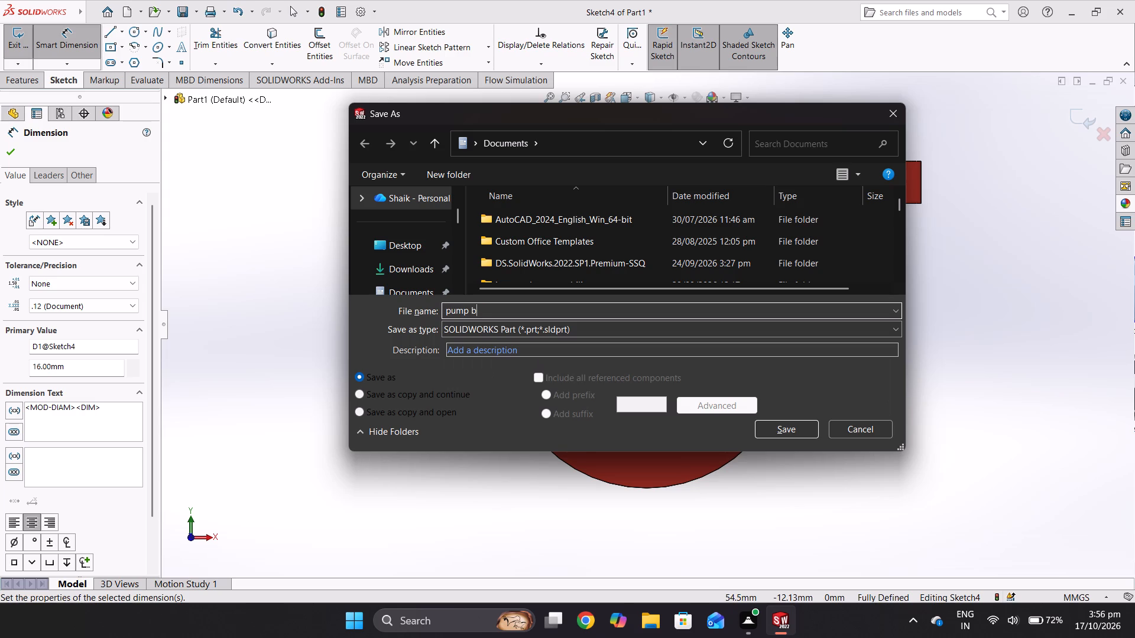
{"action": "type", "text": "ody"}
{"action": "key", "text": "Return"}
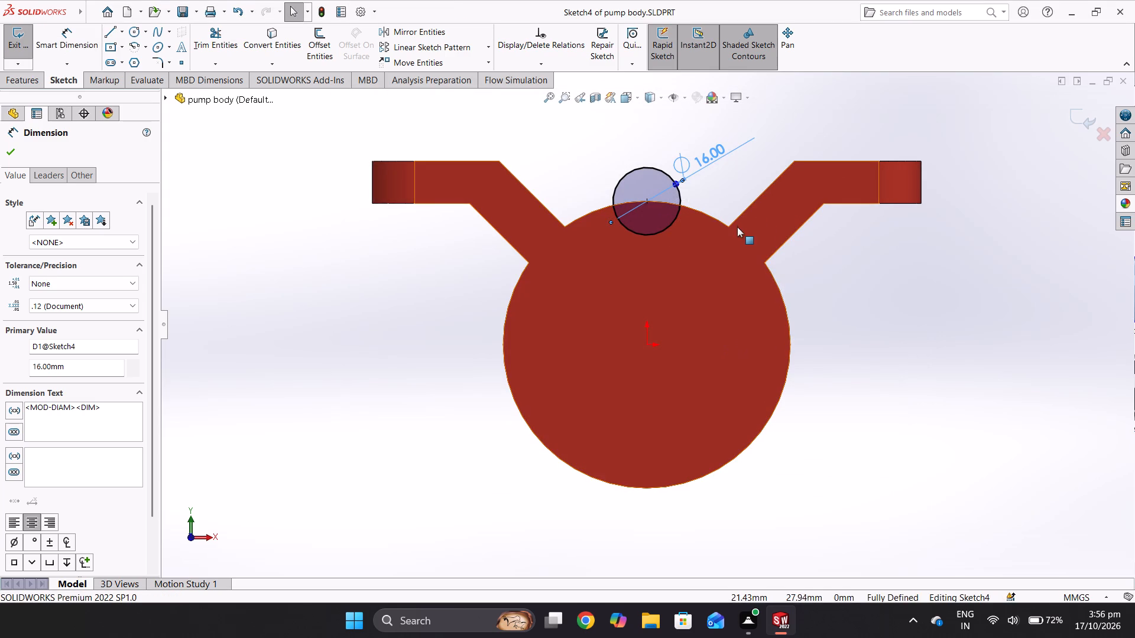
{"action": "key", "text": "ctrl+s"}
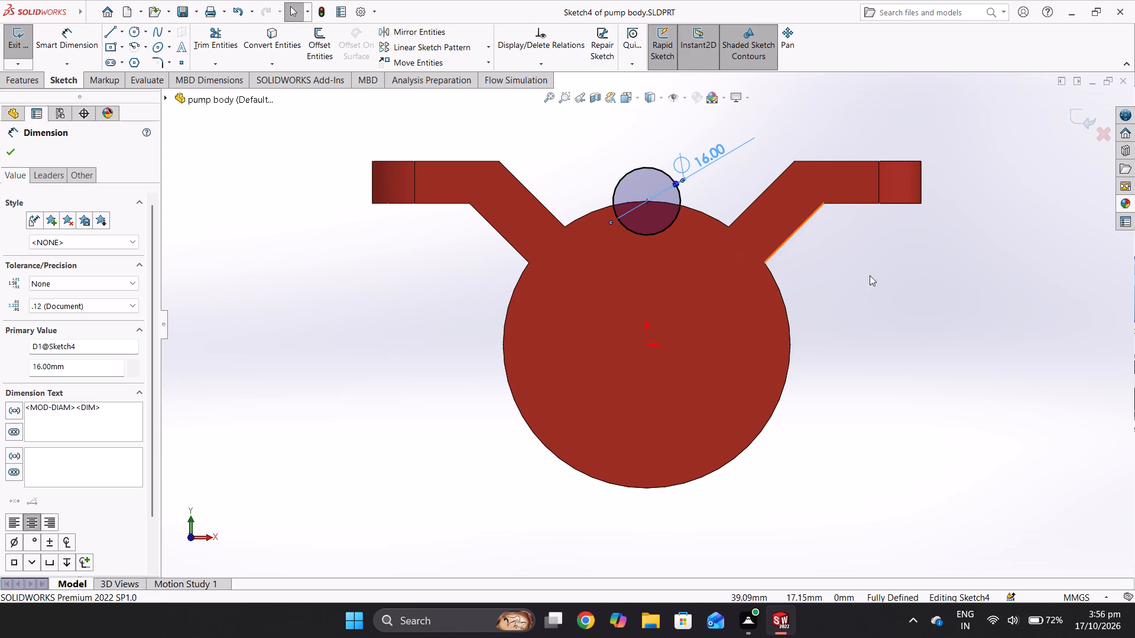
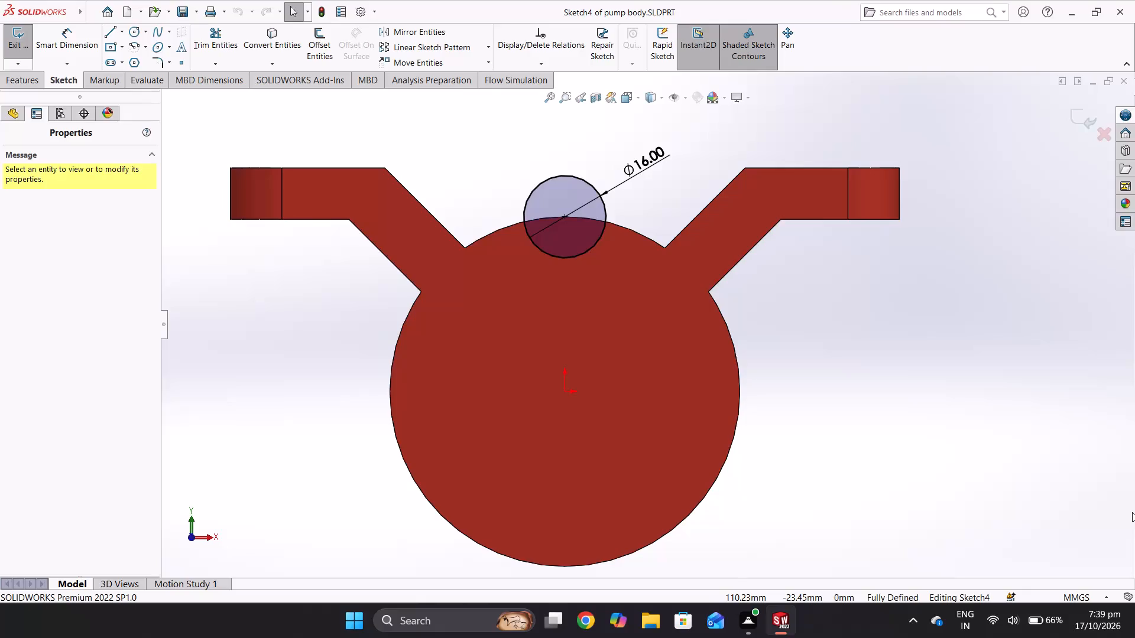
Draw a vertical centerline from the origin up to the centre of the 16 mm circle.
{"action": "left_click", "coordinate": [124, 35]}
{"action": "left_click", "coordinate": [125, 63]}
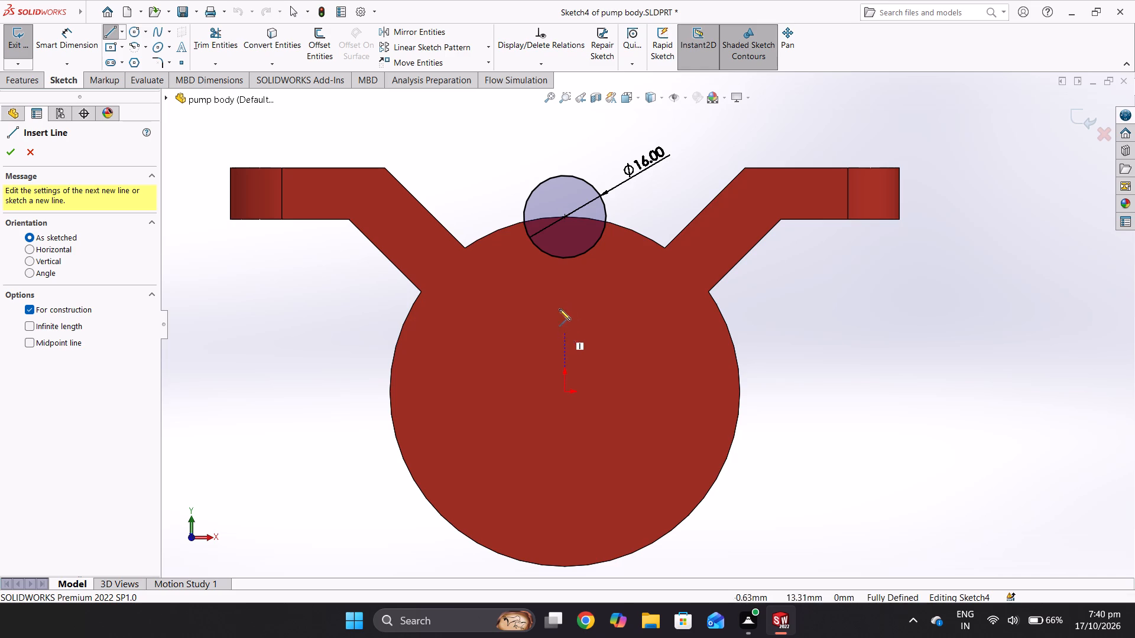
{"action": "left_click", "coordinate": [566, 392]}
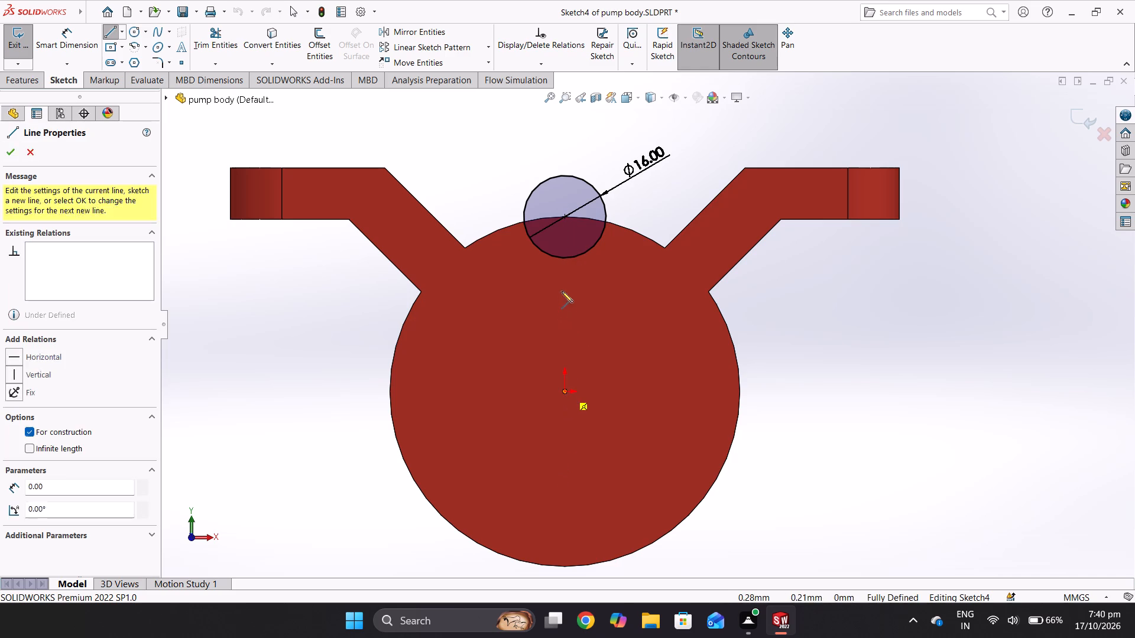
{"action": "left_click", "coordinate": [566, 216]}
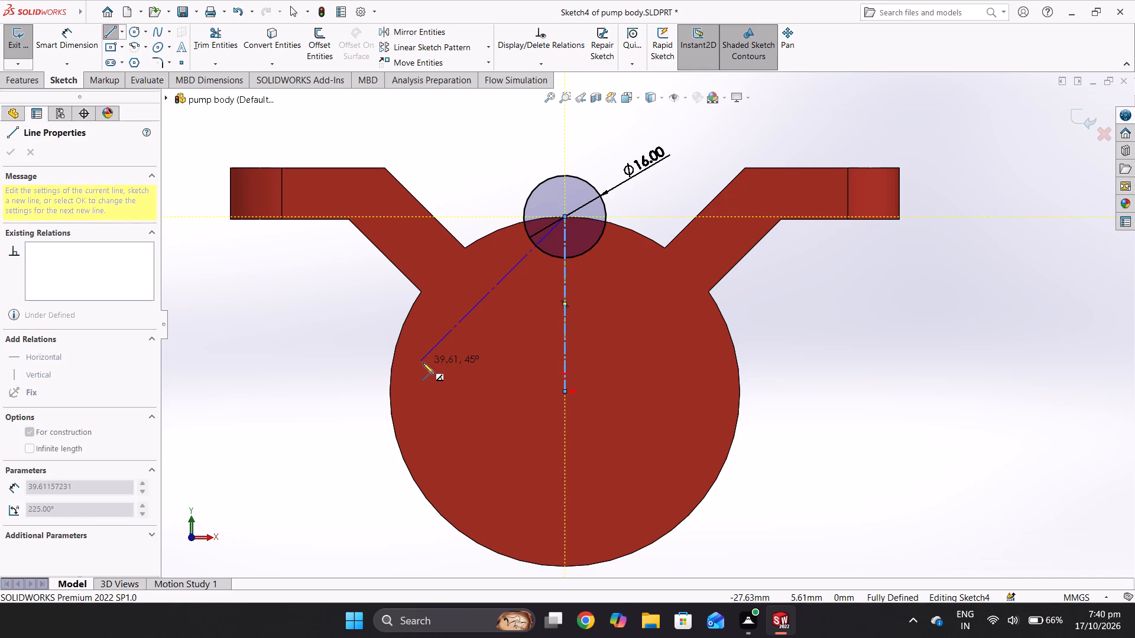
{"action": "key", "text": "Escape"}
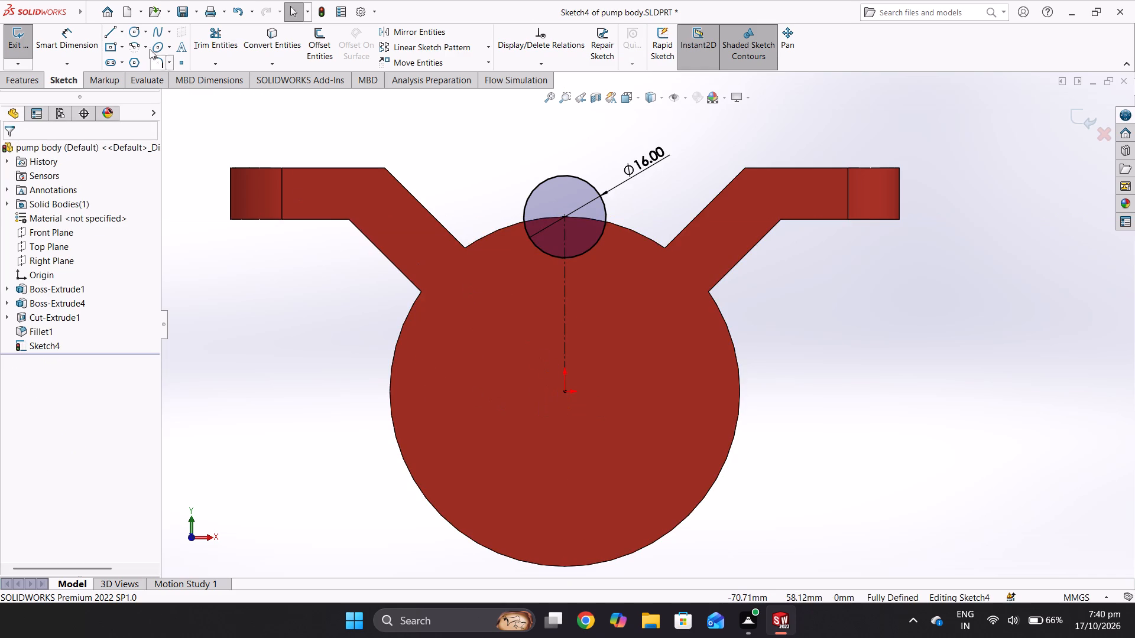
Draw a horizontal centerline from the origin to the leftmost point of the cylinder's edge.
{"action": "left_click", "coordinate": [122, 31]}
{"action": "left_click", "coordinate": [135, 62]}
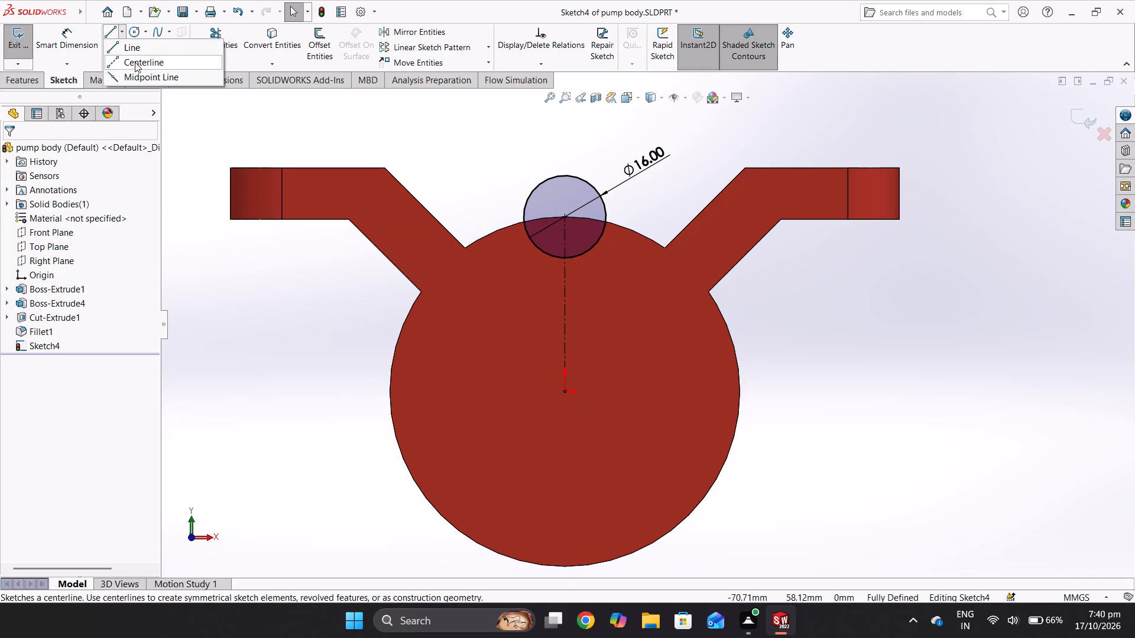
{"action": "left_click", "coordinate": [564, 392]}
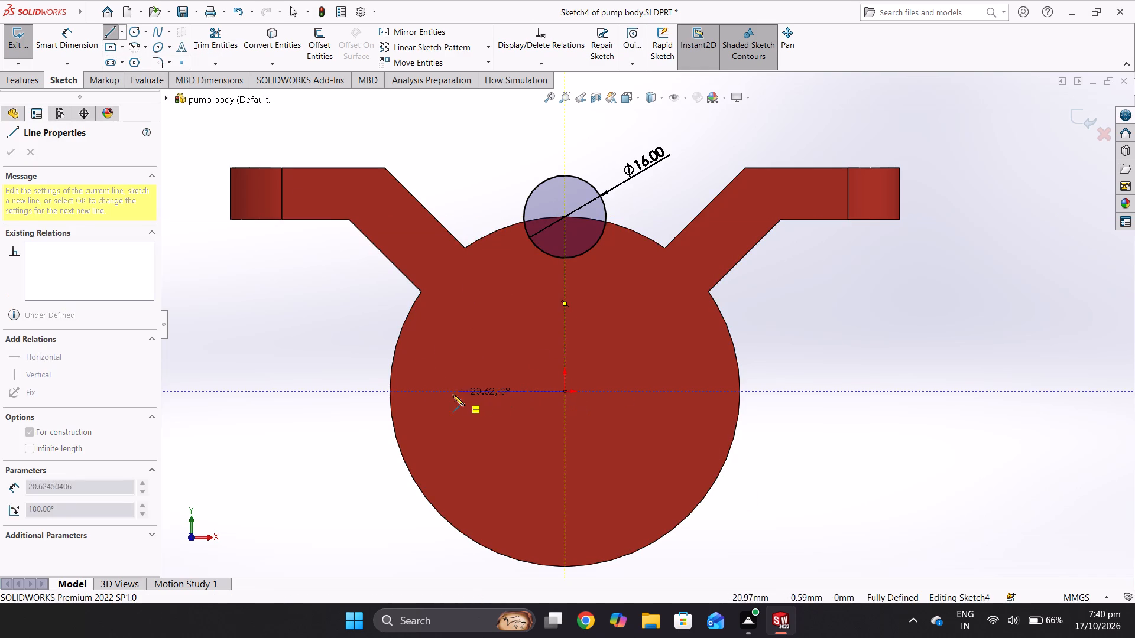
{"action": "left_click", "coordinate": [389, 393]}
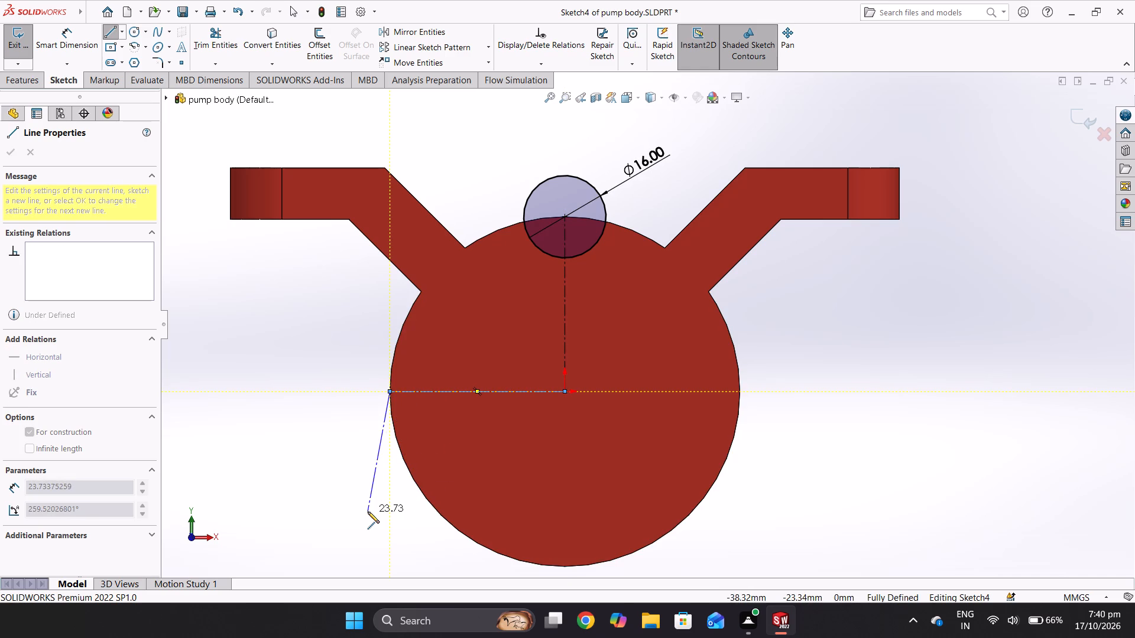
{"action": "key", "text": "Escape"}
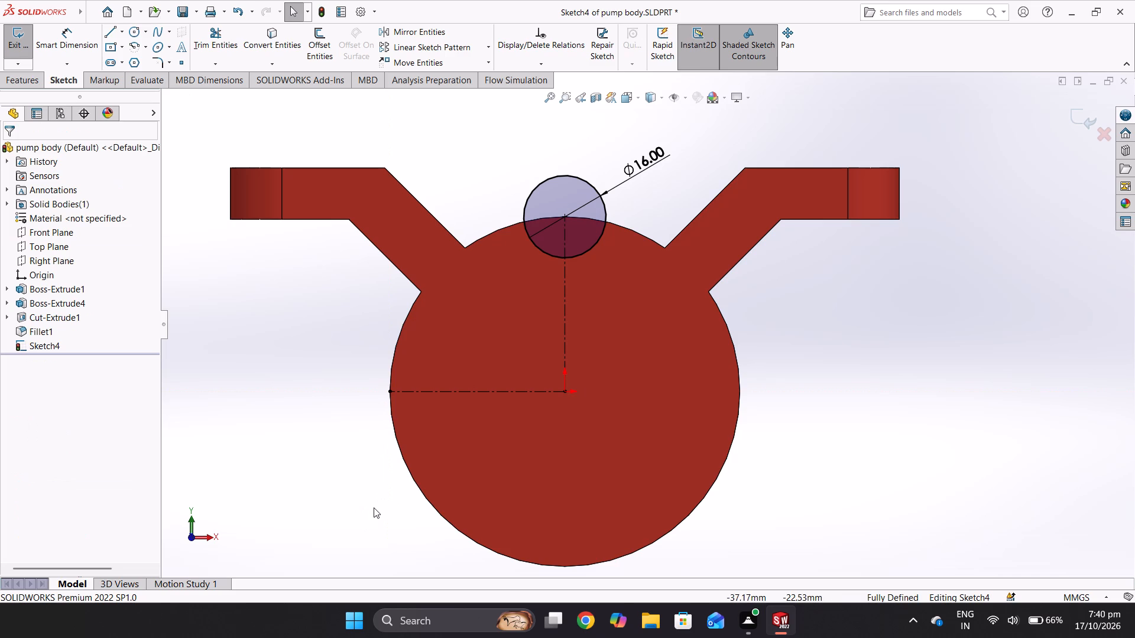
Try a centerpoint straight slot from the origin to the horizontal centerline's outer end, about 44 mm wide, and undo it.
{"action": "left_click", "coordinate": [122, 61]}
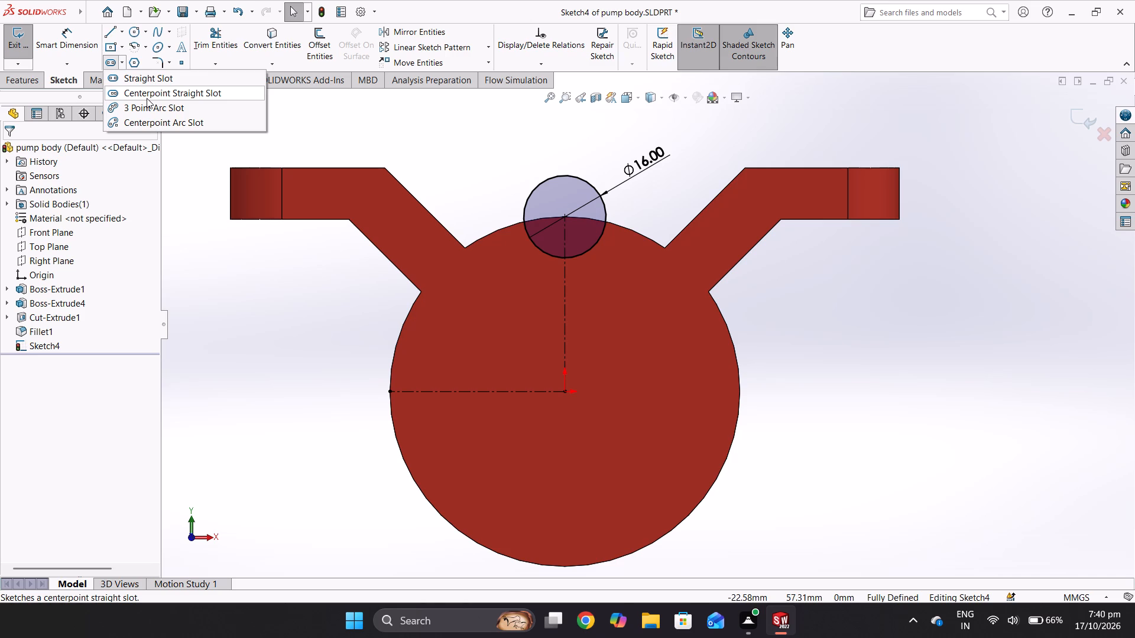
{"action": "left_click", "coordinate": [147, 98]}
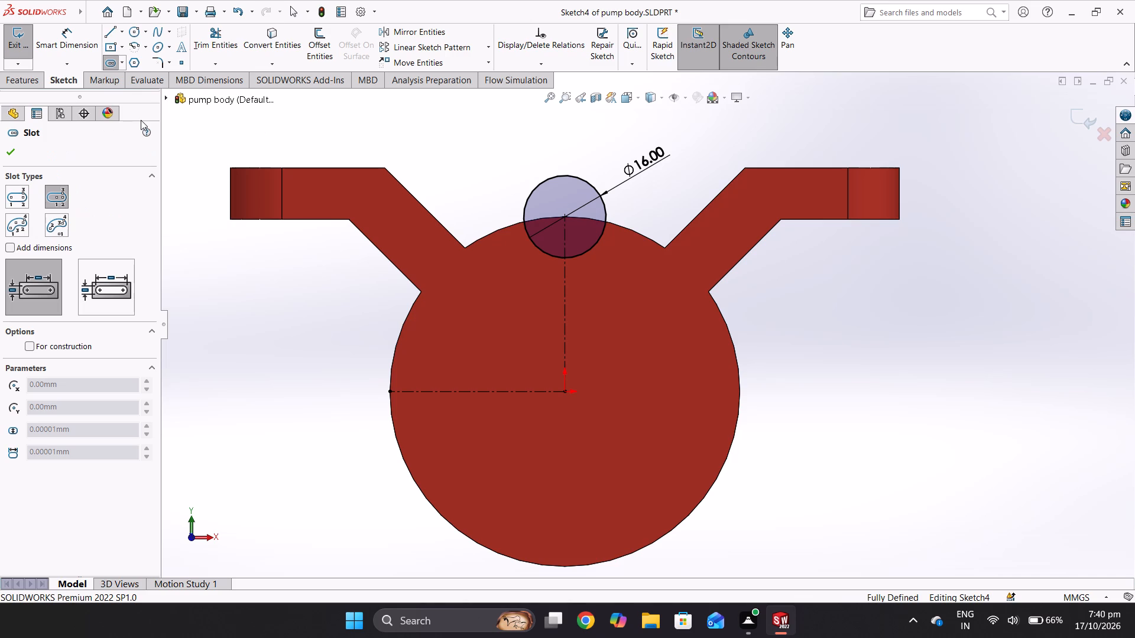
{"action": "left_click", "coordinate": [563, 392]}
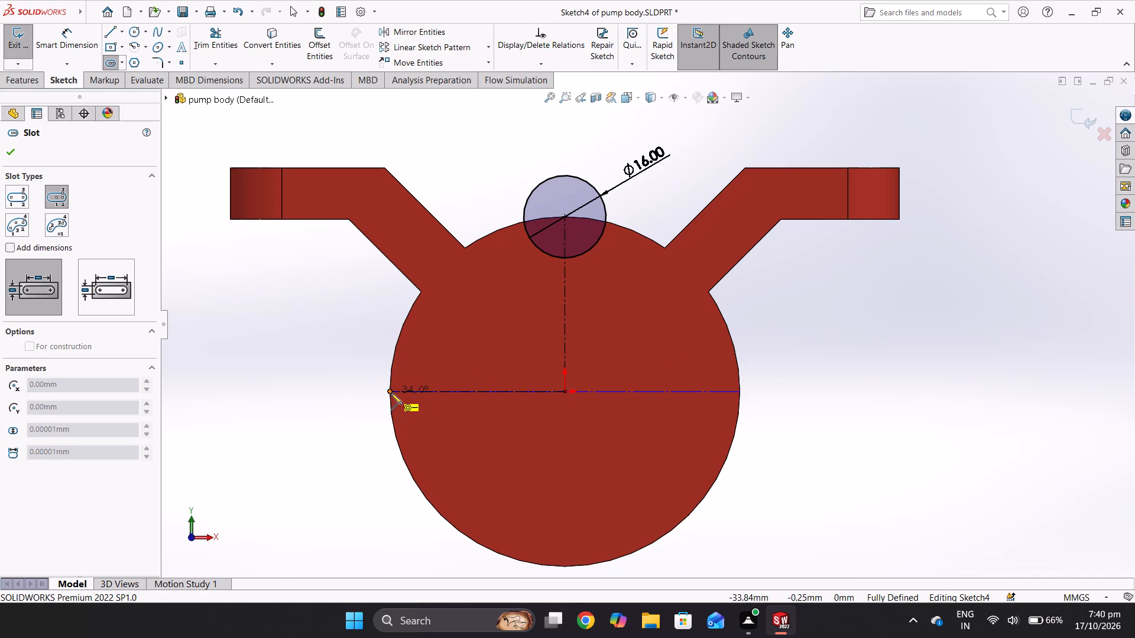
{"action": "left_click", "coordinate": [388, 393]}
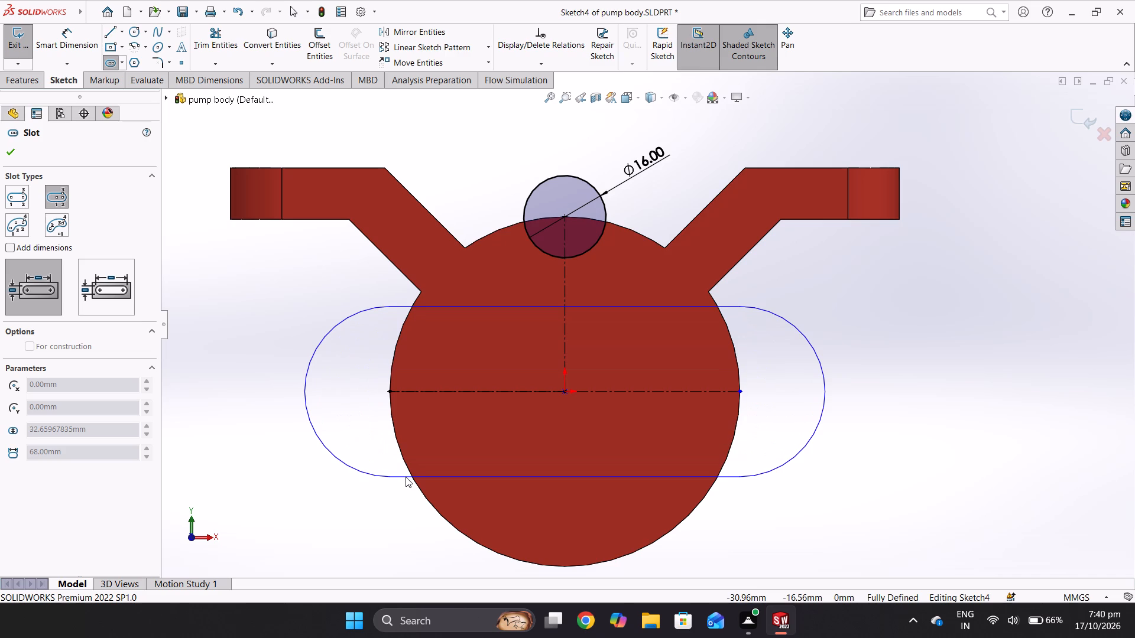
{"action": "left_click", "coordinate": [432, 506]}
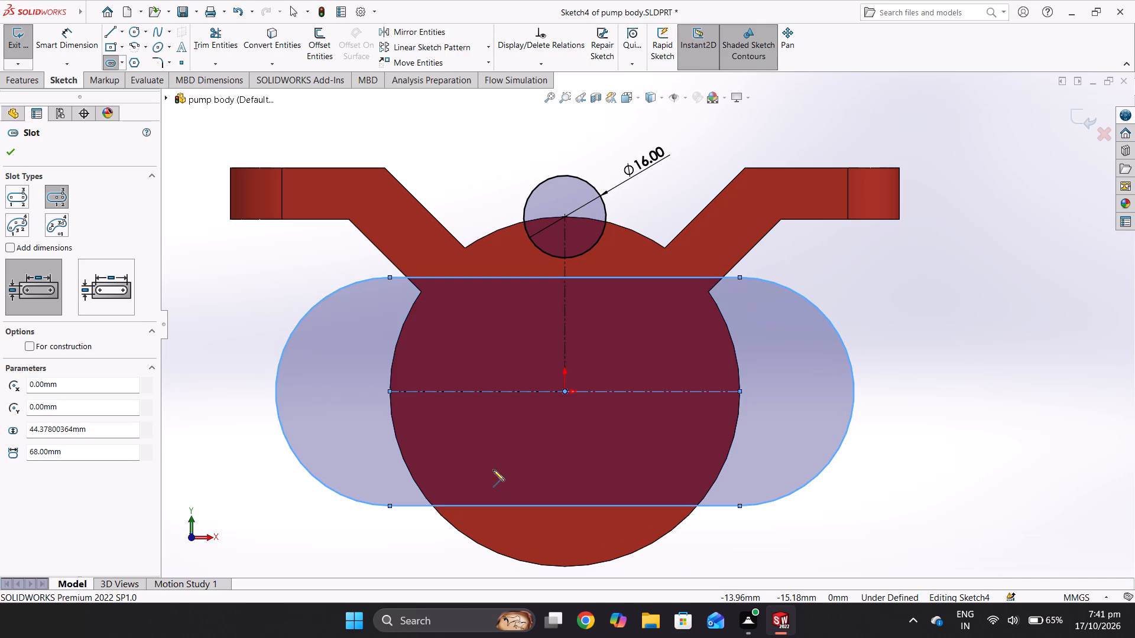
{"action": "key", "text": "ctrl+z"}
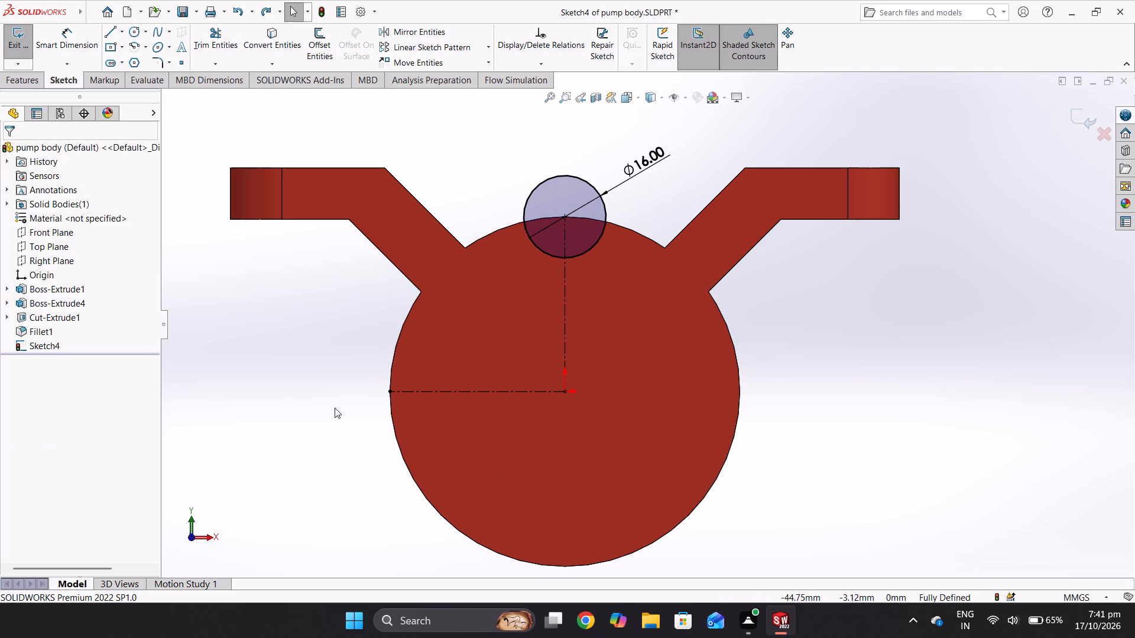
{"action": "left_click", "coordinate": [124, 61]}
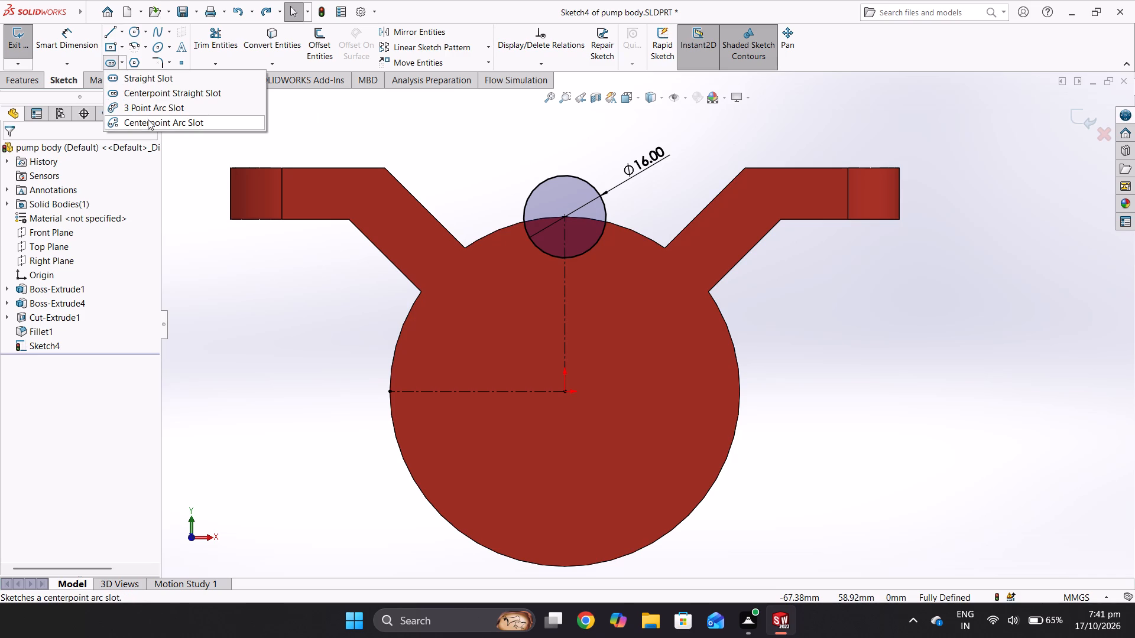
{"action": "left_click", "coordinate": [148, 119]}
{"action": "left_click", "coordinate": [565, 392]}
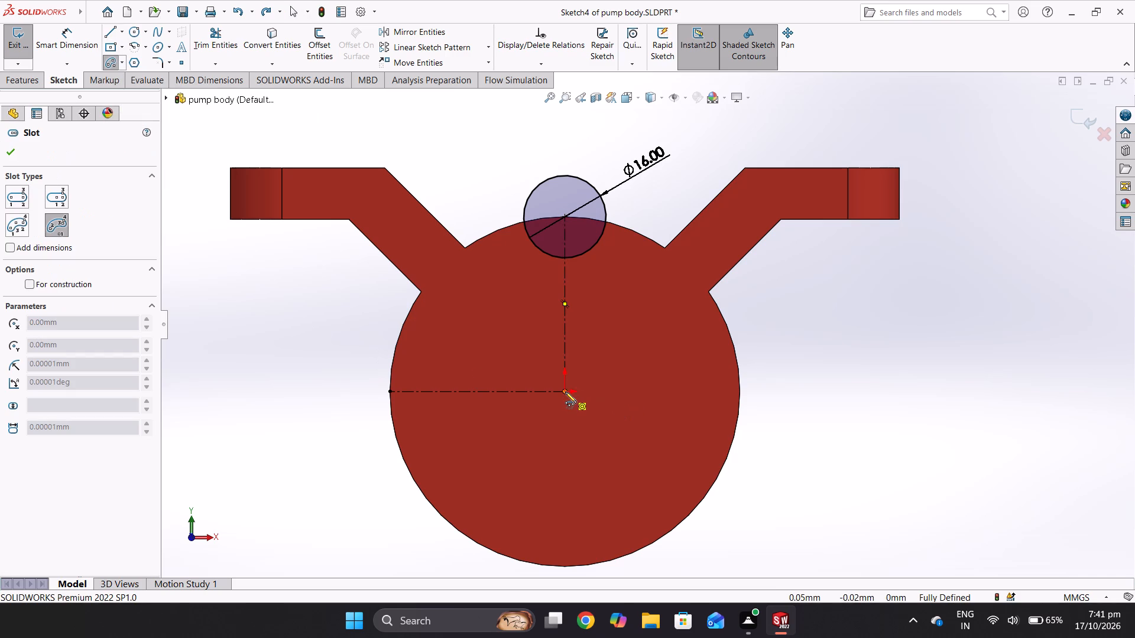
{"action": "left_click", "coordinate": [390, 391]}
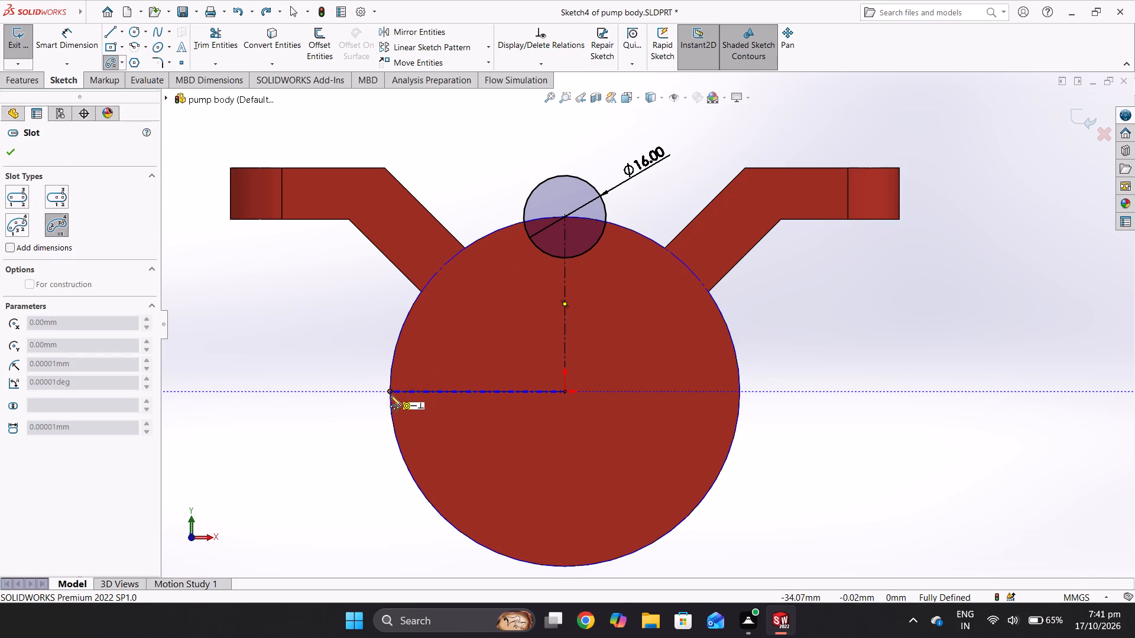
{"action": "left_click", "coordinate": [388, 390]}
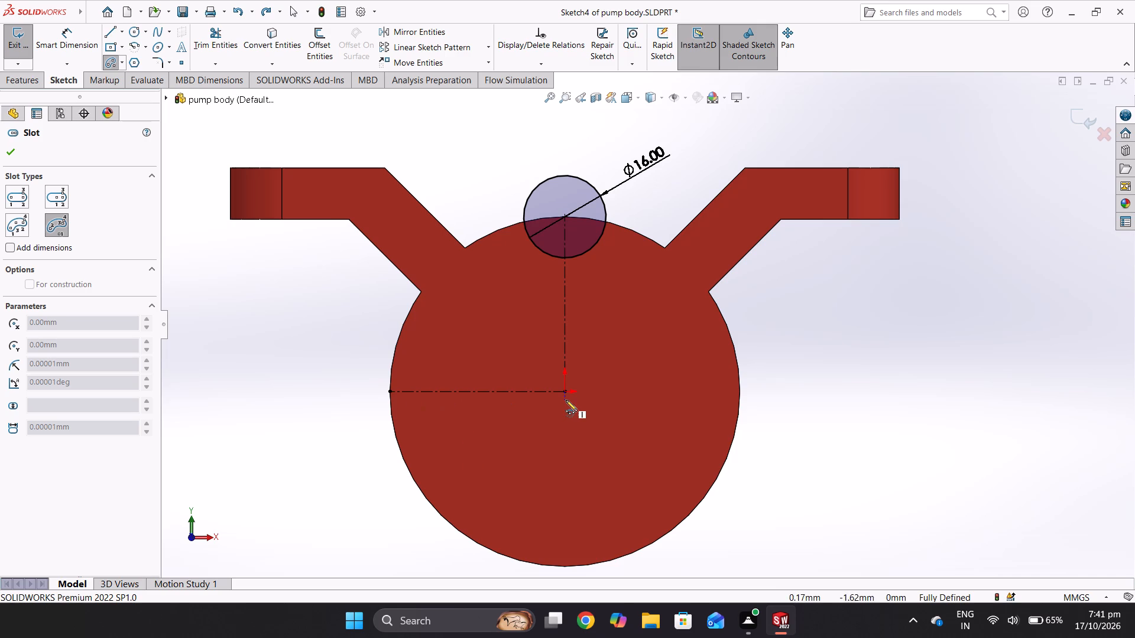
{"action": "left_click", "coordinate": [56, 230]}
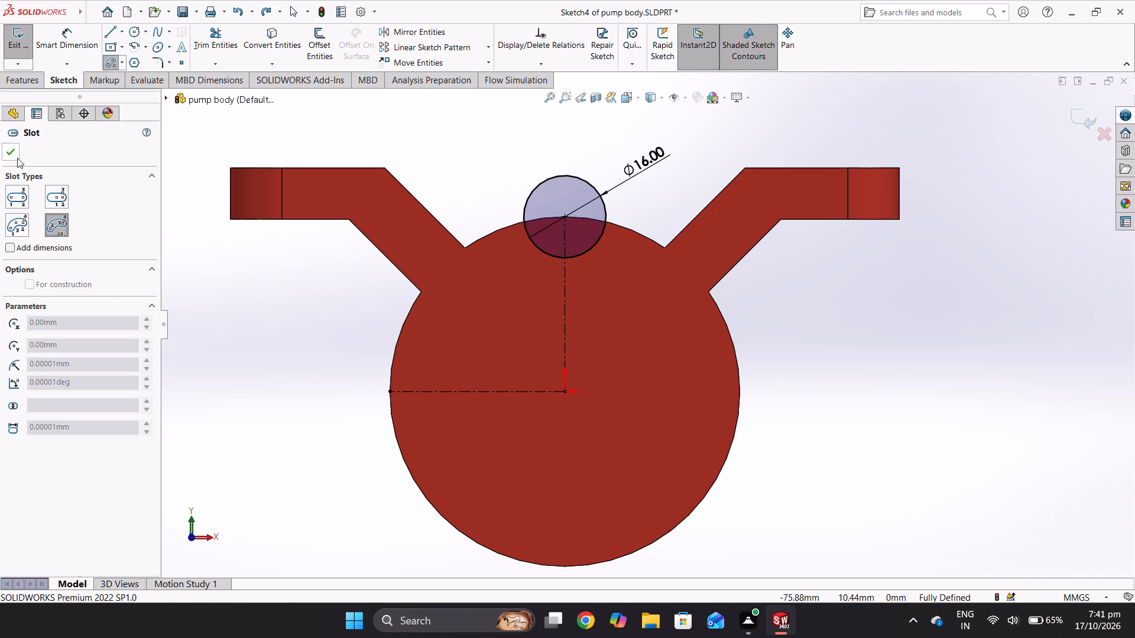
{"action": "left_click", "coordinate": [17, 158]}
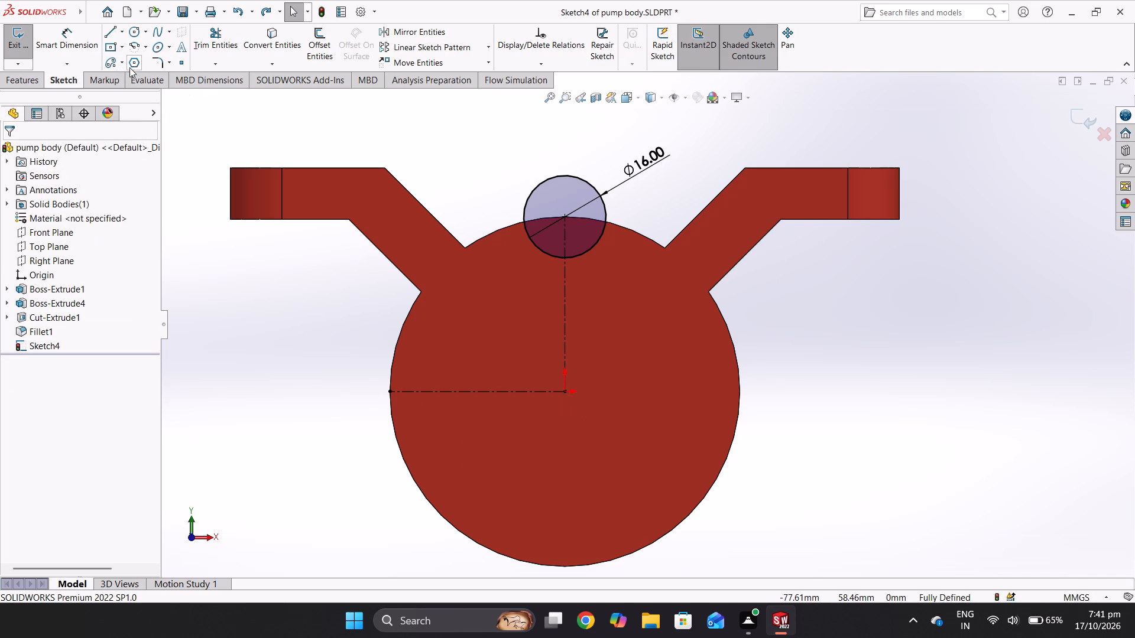
Sketch a centerpoint arc slot about the origin, from the horizontal centerline's outer end down the cylinder's edge, spanning about 61 degrees and about 16 mm wide.
{"action": "left_click", "coordinate": [121, 62]}
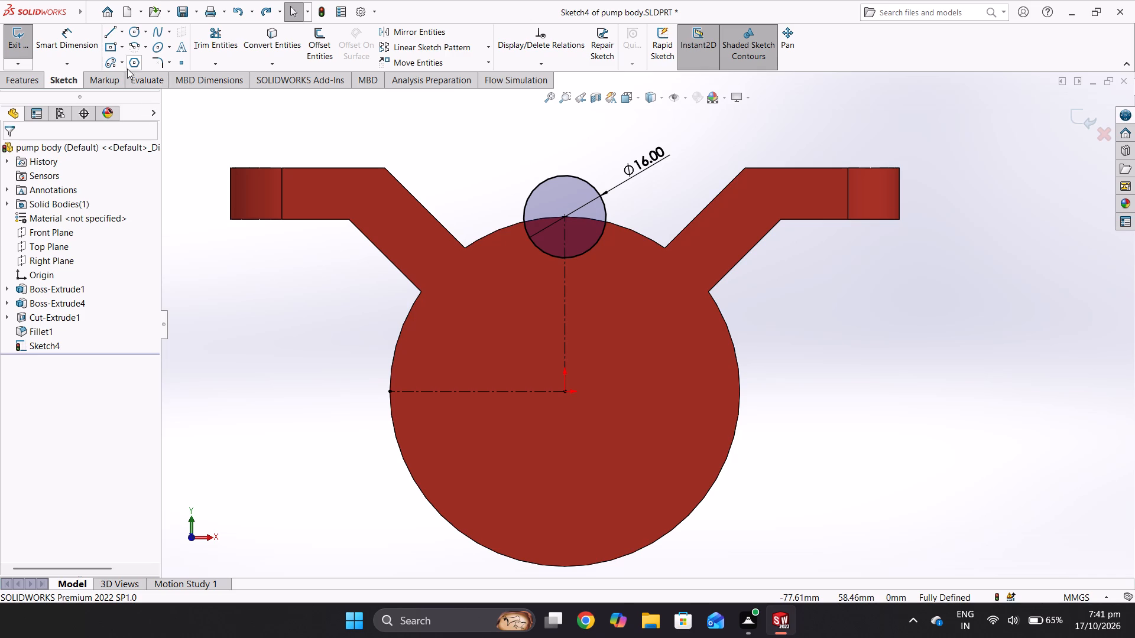
{"action": "left_click", "coordinate": [124, 66]}
{"action": "left_click", "coordinate": [135, 123]}
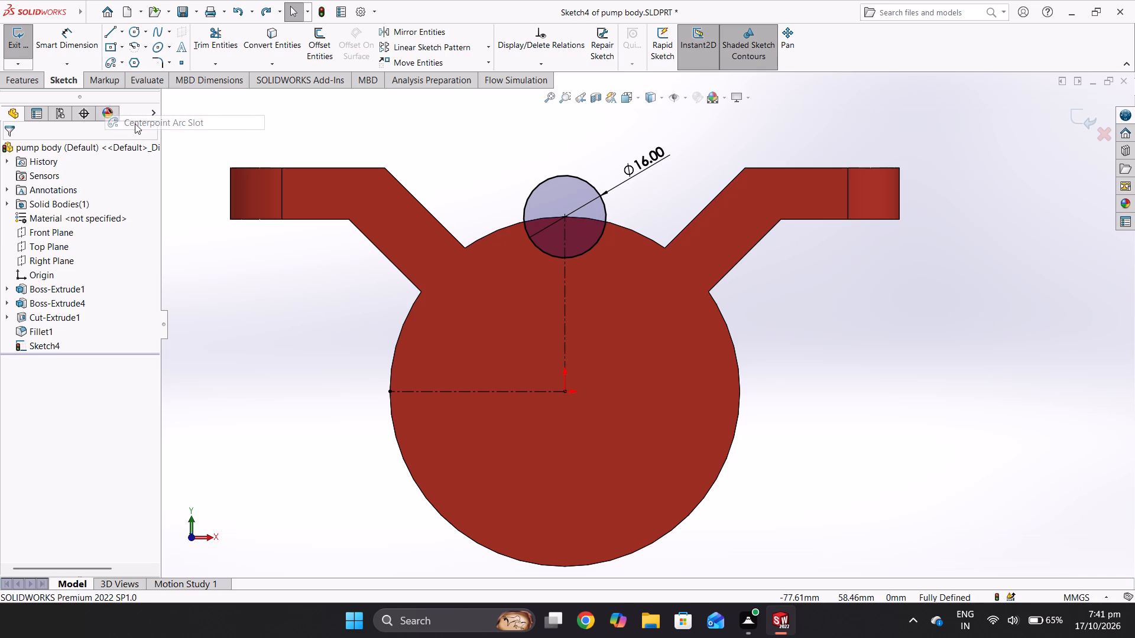
{"action": "left_click", "coordinate": [564, 393]}
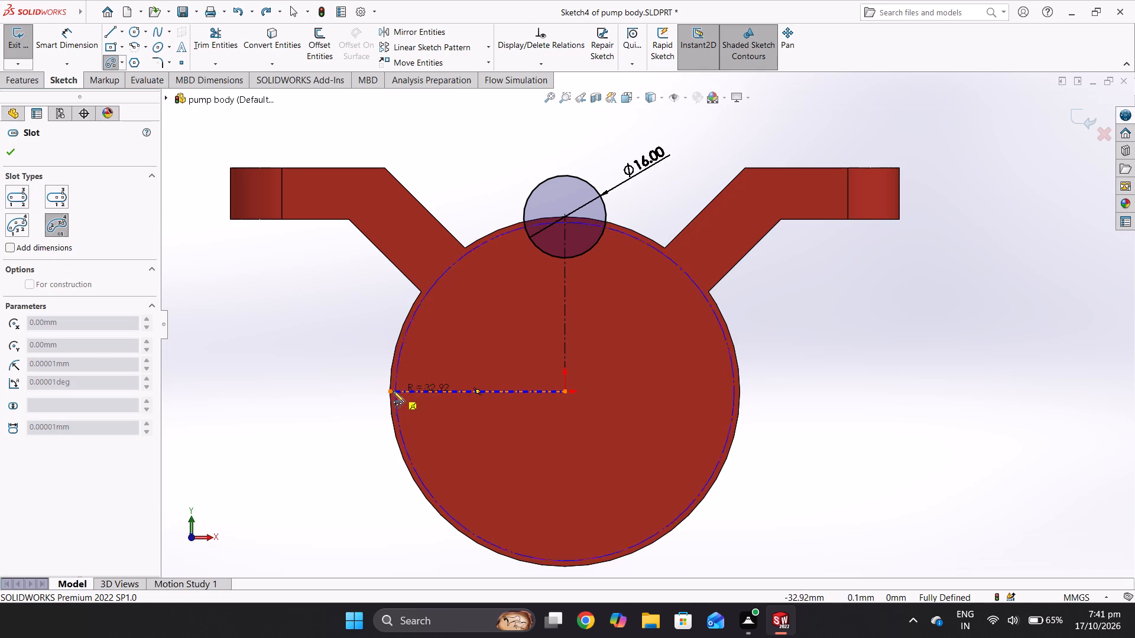
{"action": "left_click", "coordinate": [391, 391]}
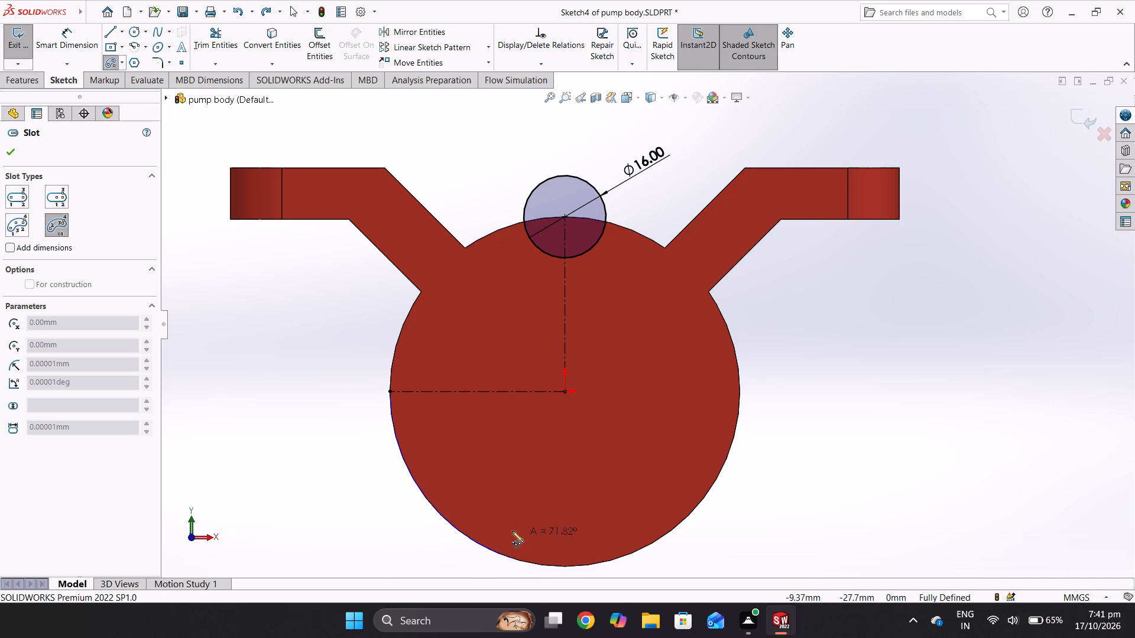
{"action": "left_click", "coordinate": [481, 545]}
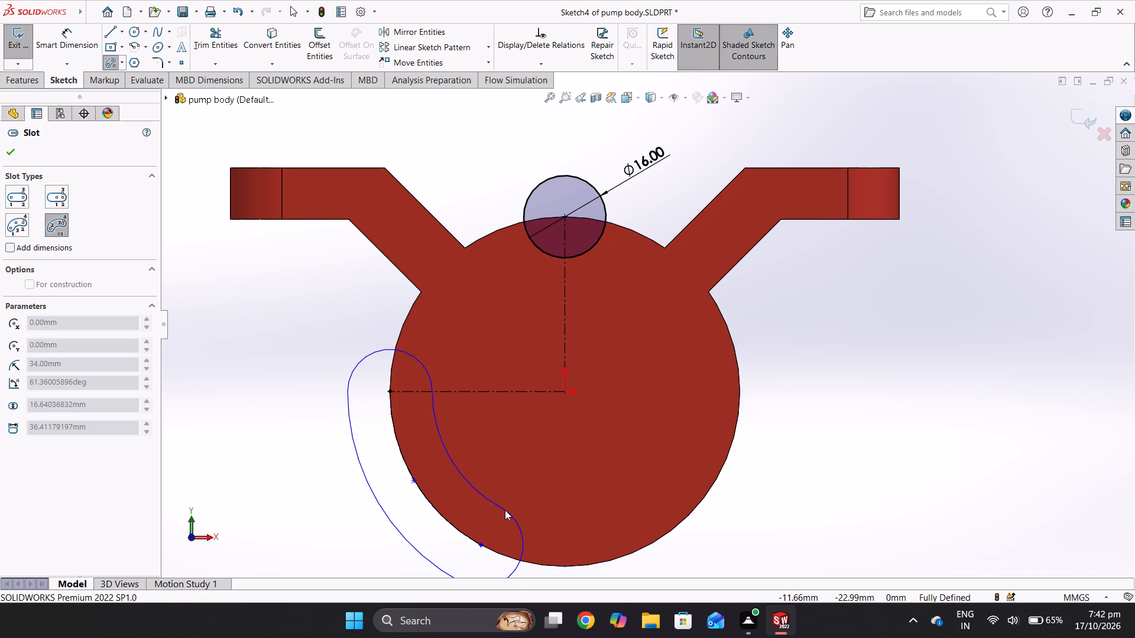
{"action": "left_click", "coordinate": [505, 510]}
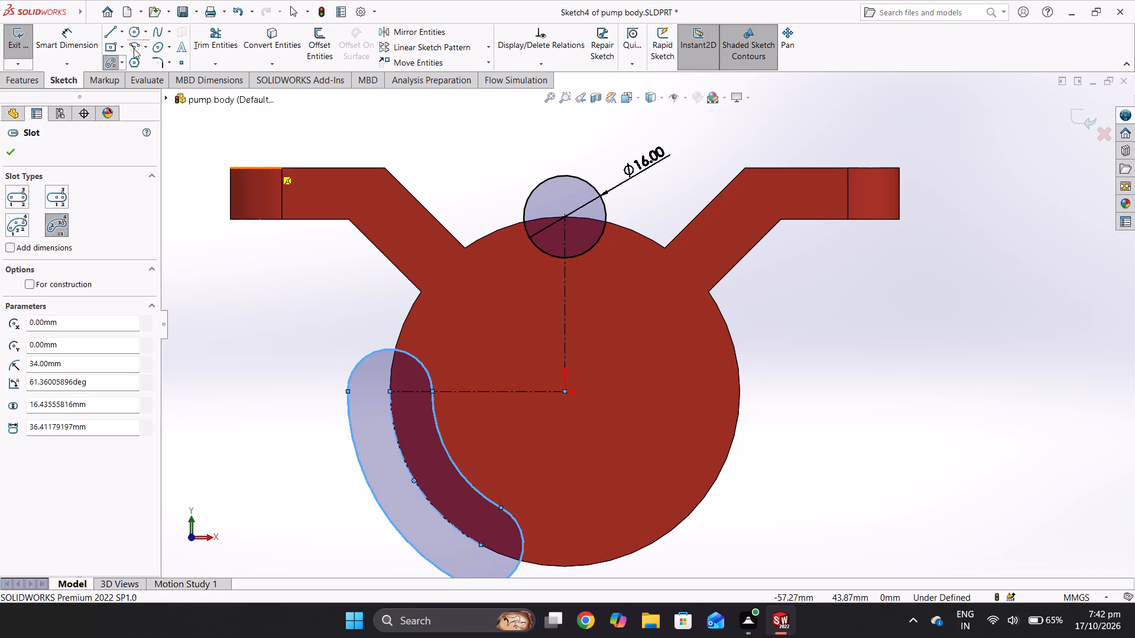
Dimension the radius of the arc slot's outer edge and set it to 42 mm.
{"action": "left_click", "coordinate": [76, 43]}
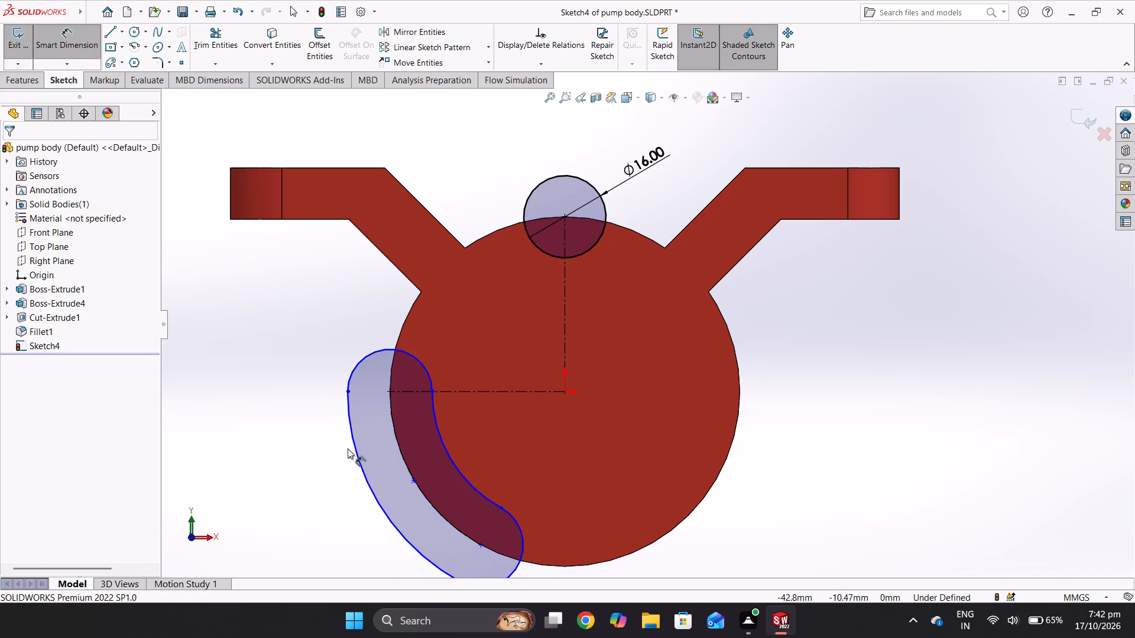
{"action": "left_click", "coordinate": [357, 450]}
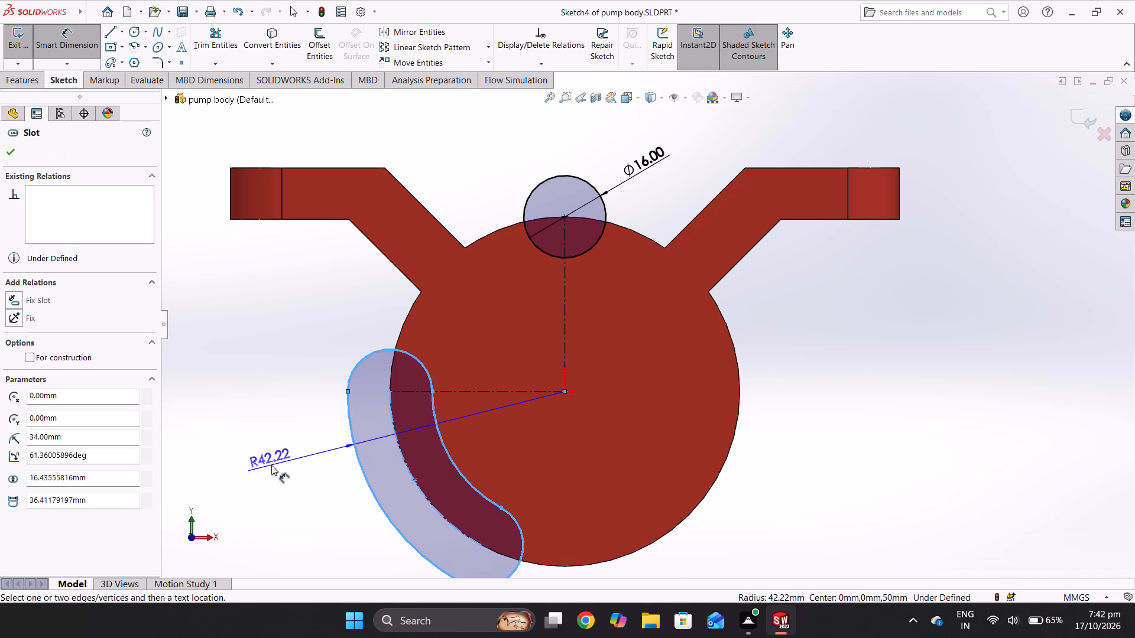
{"action": "left_click", "coordinate": [265, 468]}
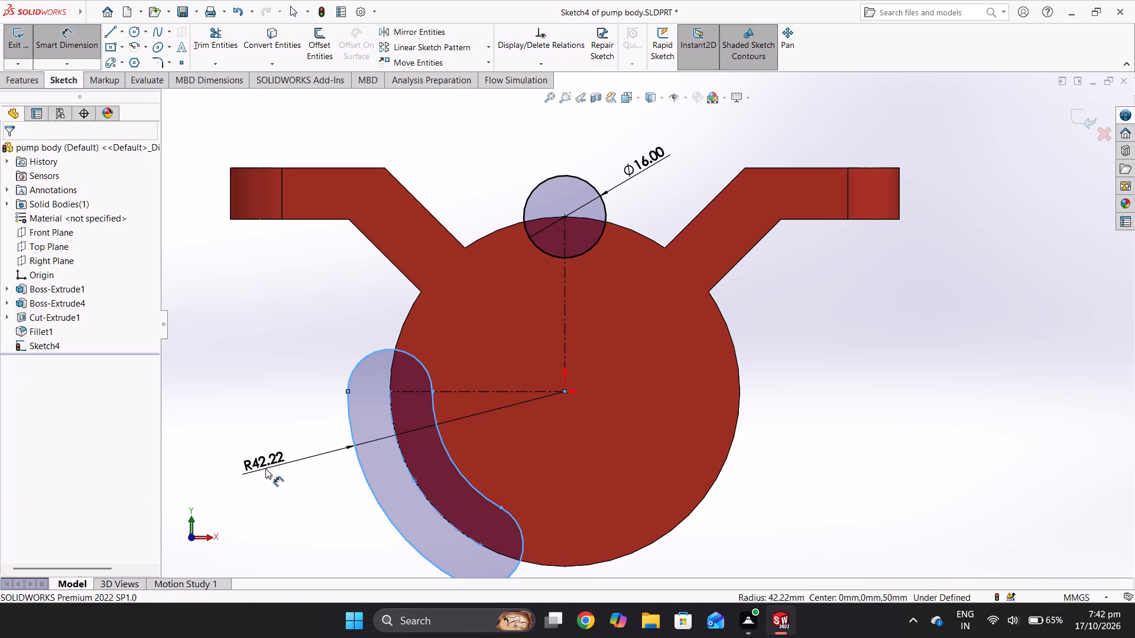
{"action": "type", "text": "42"}
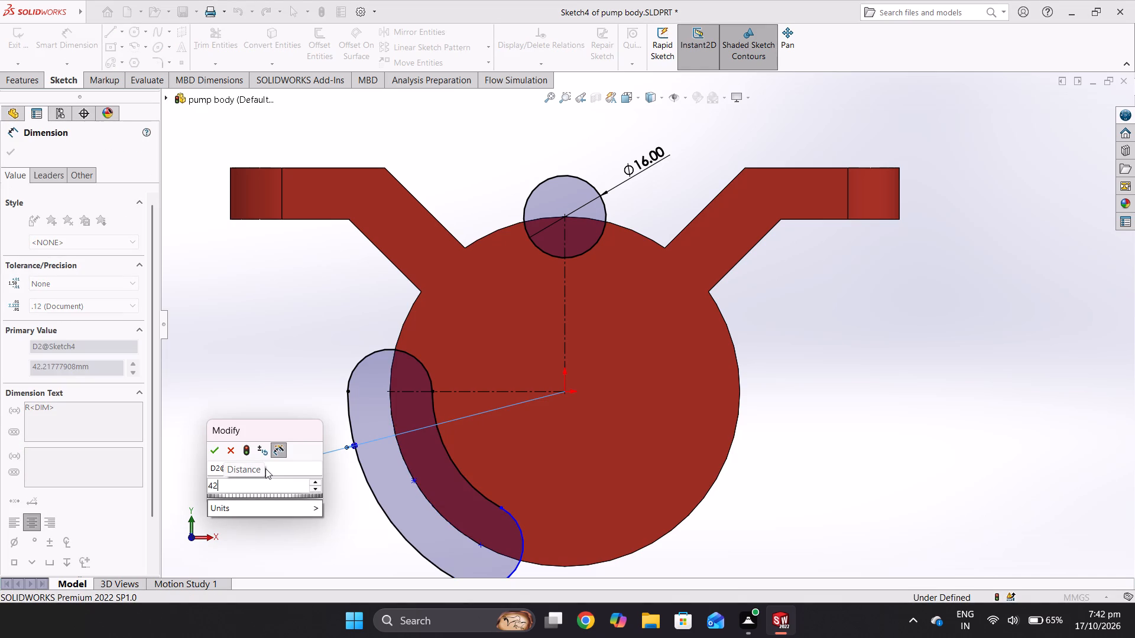
{"action": "key", "text": "Return"}
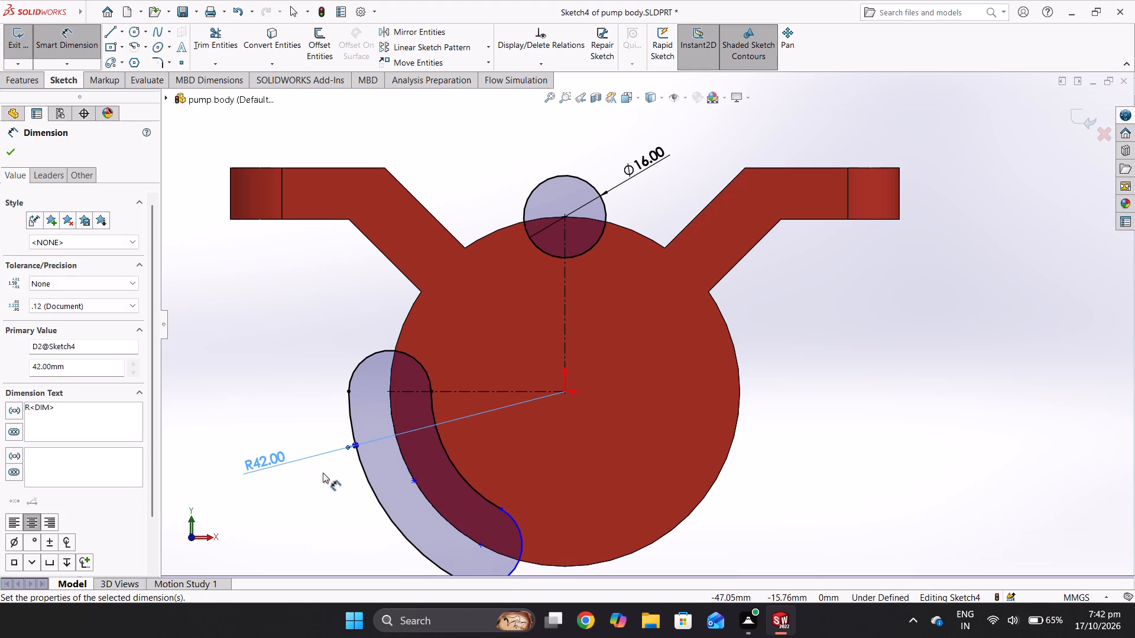
Draw a centerline from the origin to the centre of the arc slot's lower rounded end.
{"action": "scroll", "coordinate": [508, 531], "scroll_direction": "down", "scroll_amount": 1}
{"action": "scroll", "coordinate": [508, 531], "scroll_direction": "up", "scroll_amount": 3}
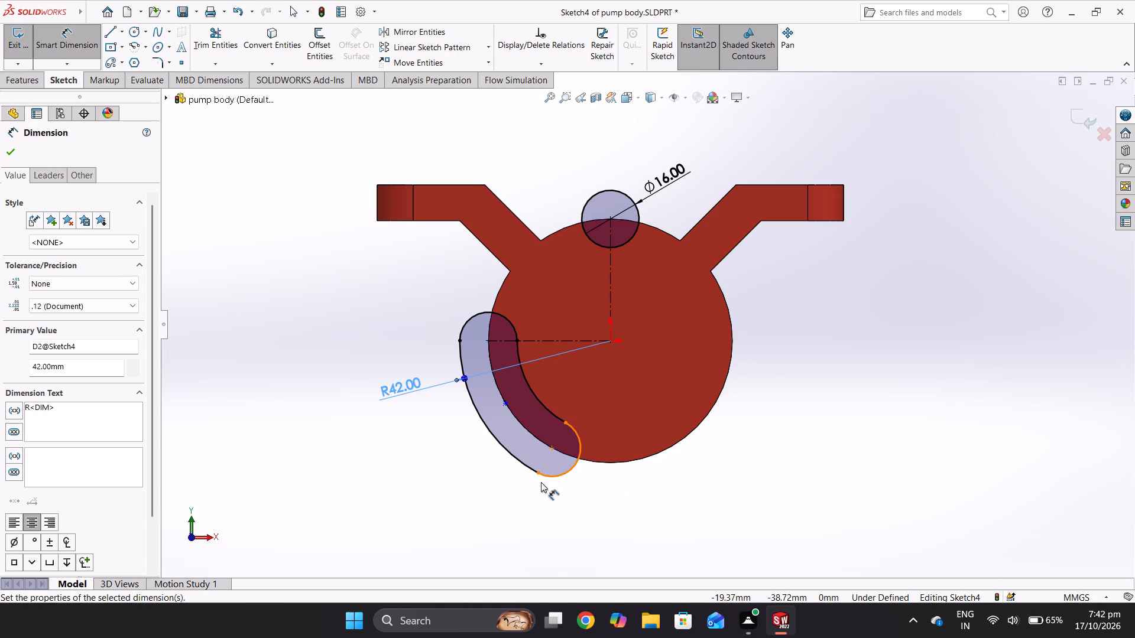
{"action": "left_click", "coordinate": [121, 32]}
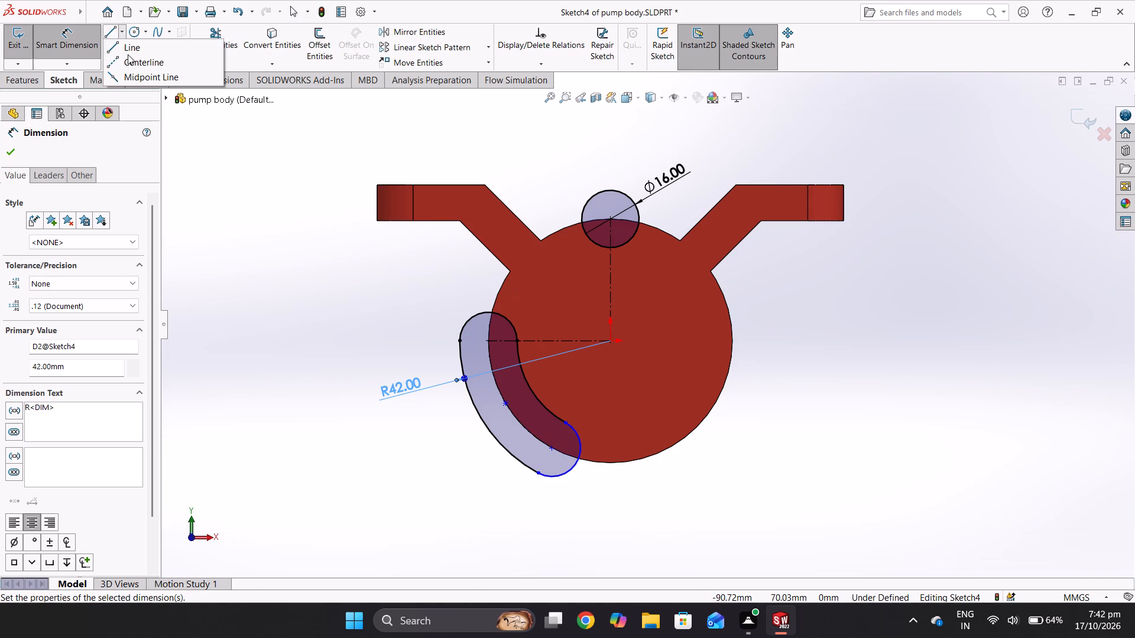
{"action": "left_click", "coordinate": [140, 64]}
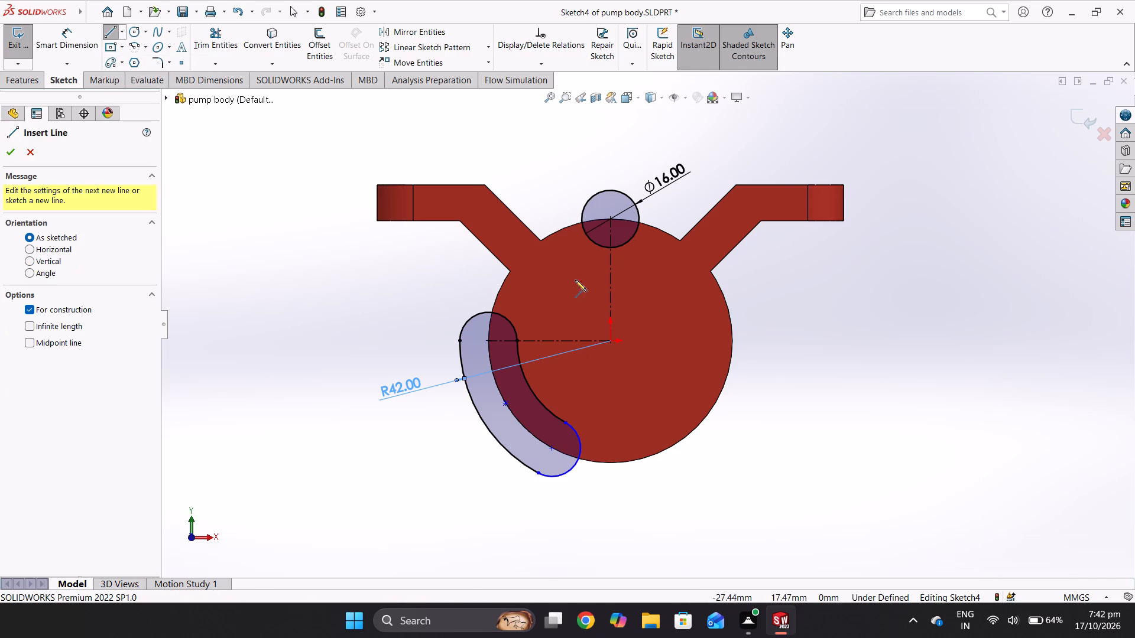
{"action": "left_click", "coordinate": [611, 341]}
{"action": "left_click", "coordinate": [554, 449]}
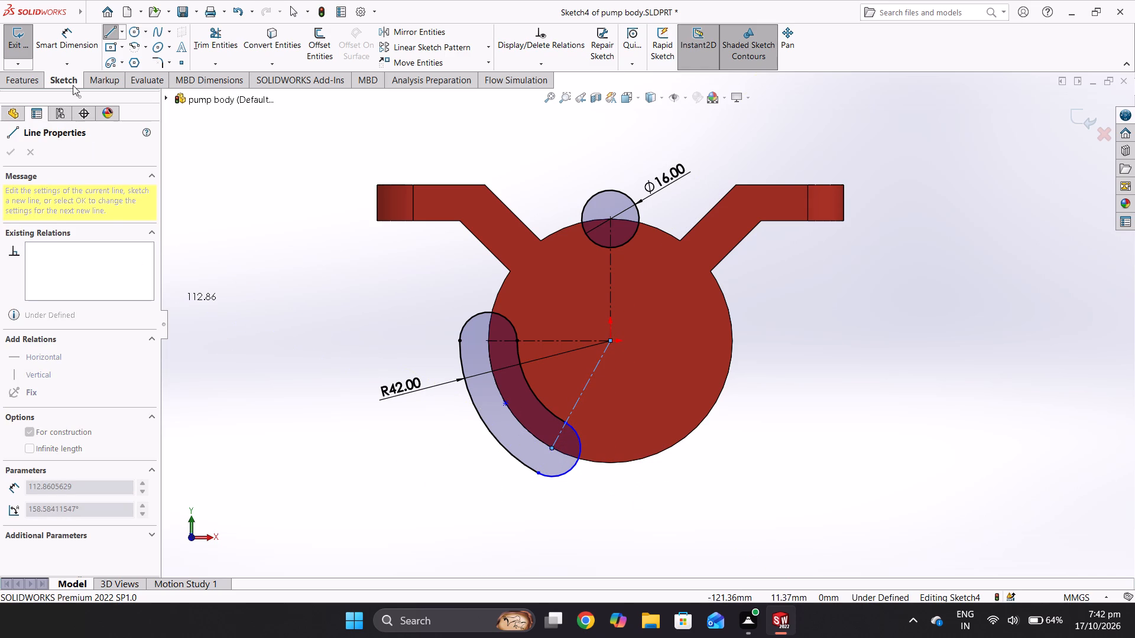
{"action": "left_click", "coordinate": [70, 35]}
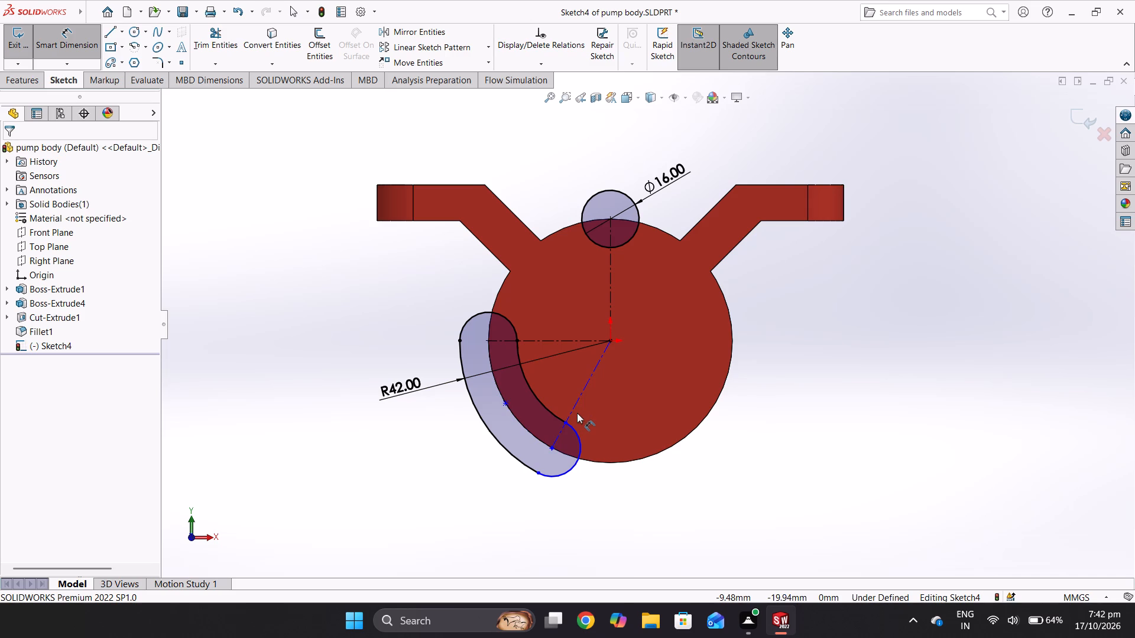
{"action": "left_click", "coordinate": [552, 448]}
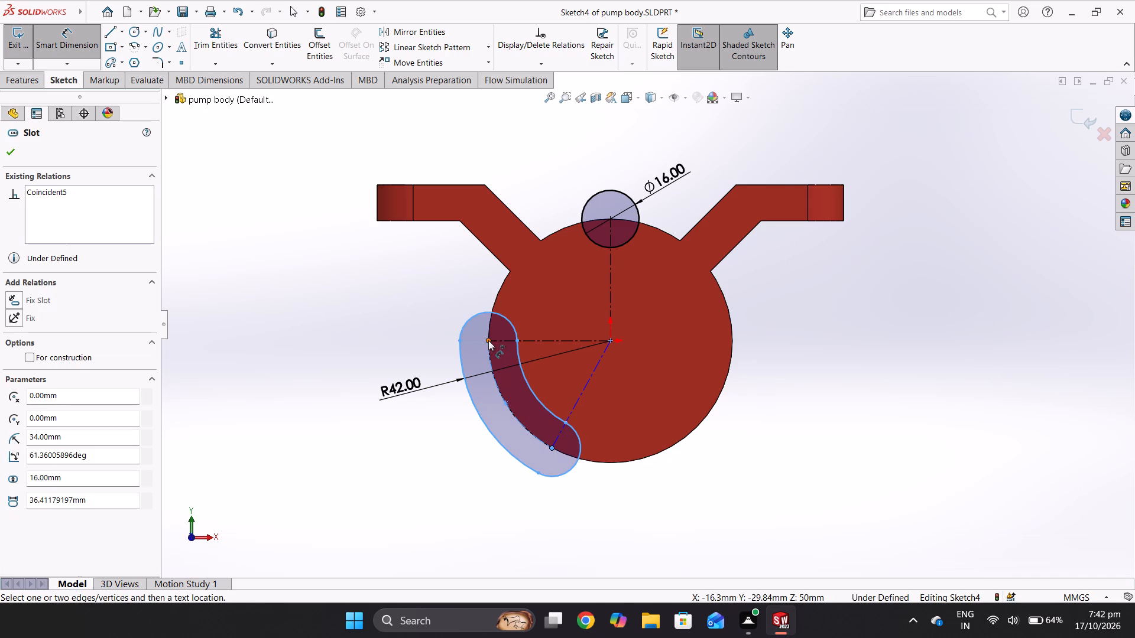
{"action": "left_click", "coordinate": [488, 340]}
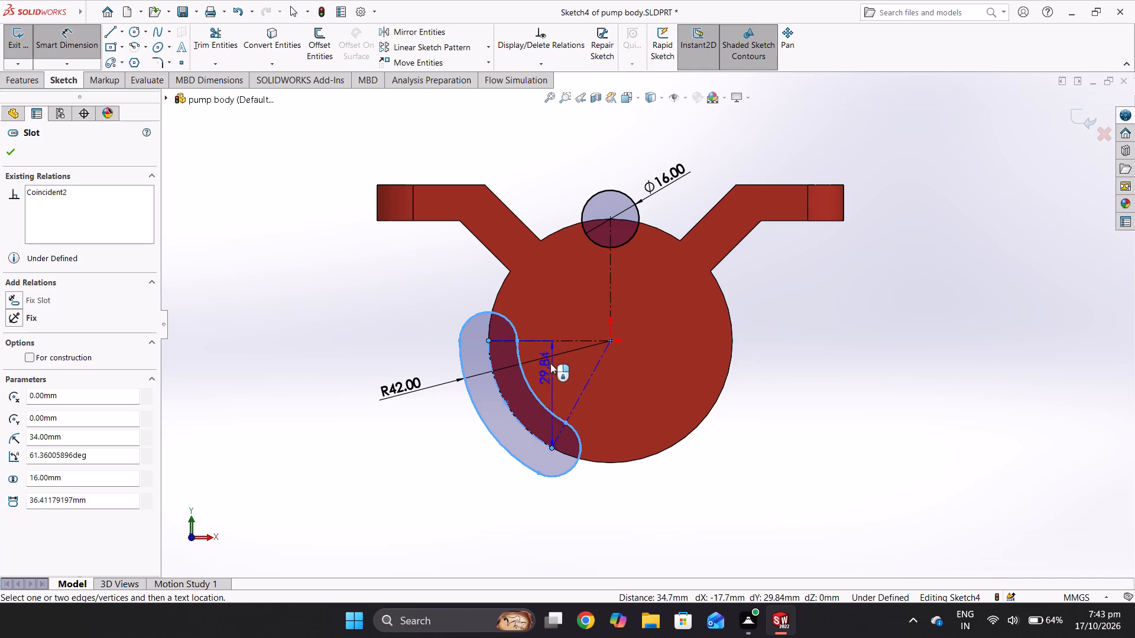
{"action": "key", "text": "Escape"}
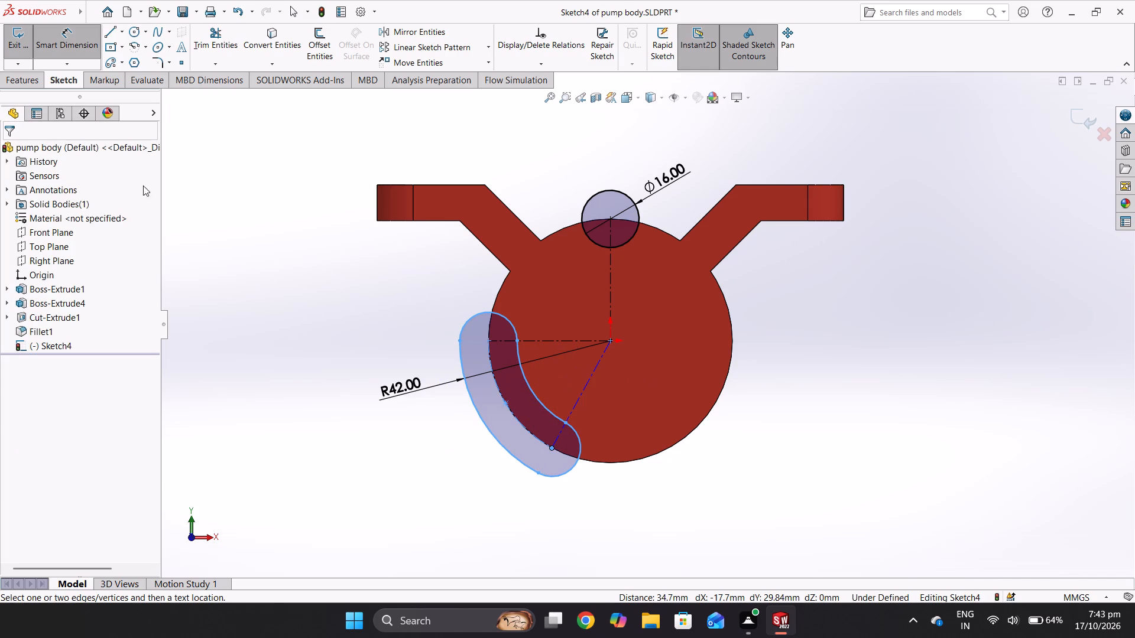
Dimension the angle between the horizontal centerline and the centerline to the arc slot's lower end, and set it to 30 degrees.
{"action": "left_click", "coordinate": [92, 45]}
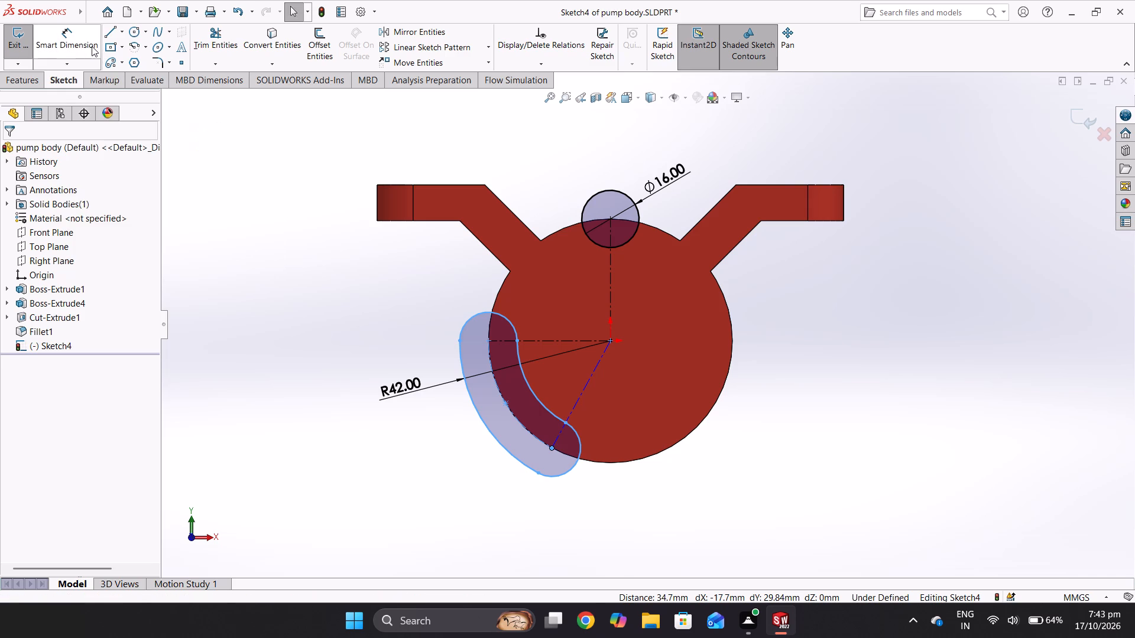
{"action": "left_click", "coordinate": [92, 46]}
{"action": "left_click", "coordinate": [595, 365]}
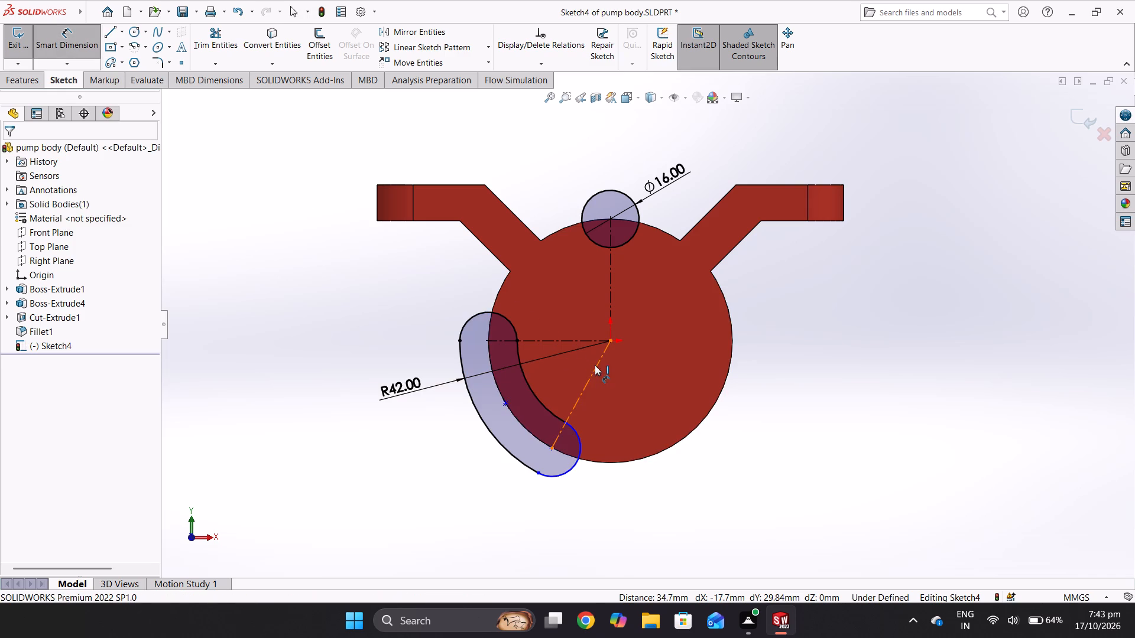
{"action": "left_click", "coordinate": [559, 340]}
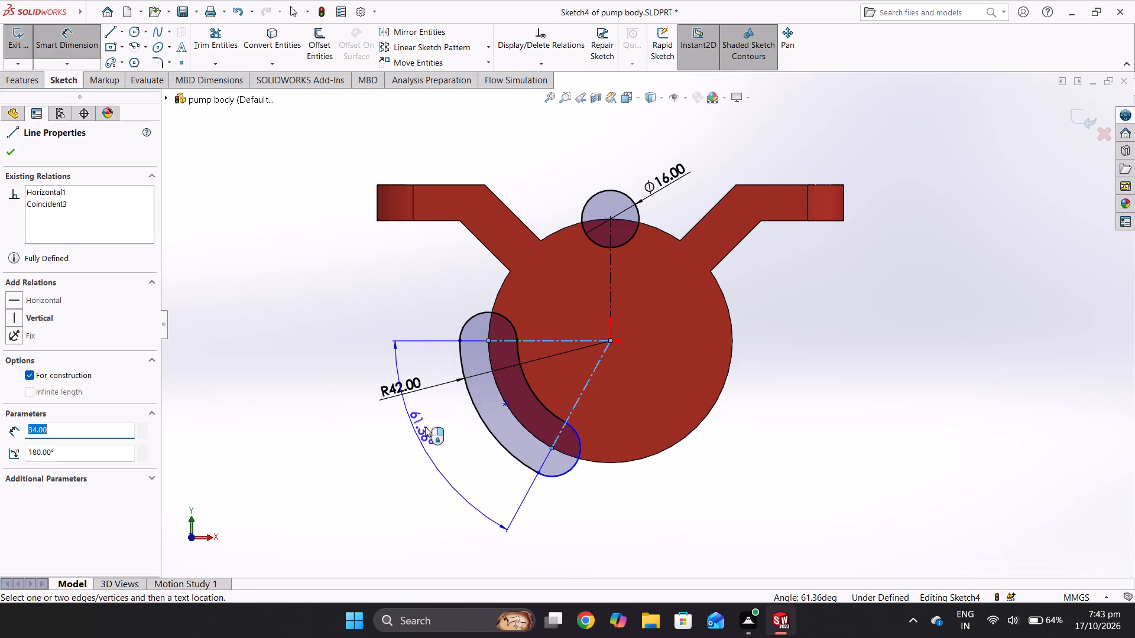
{"action": "left_click", "coordinate": [453, 412]}
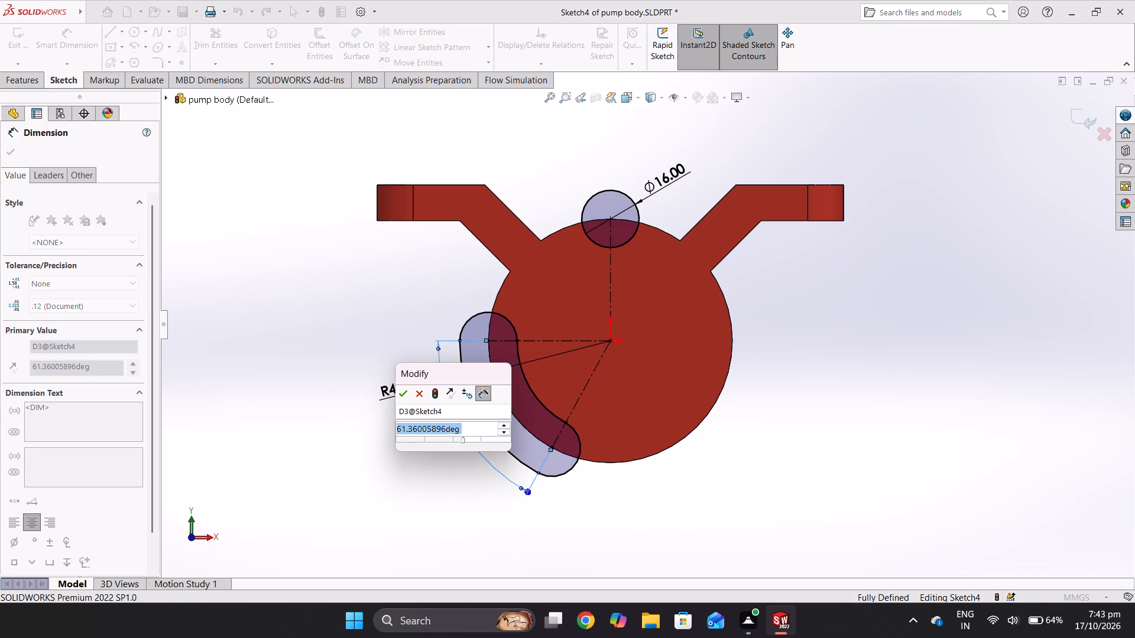
{"action": "type", "text": "30"}
{"action": "key", "text": "Return"}
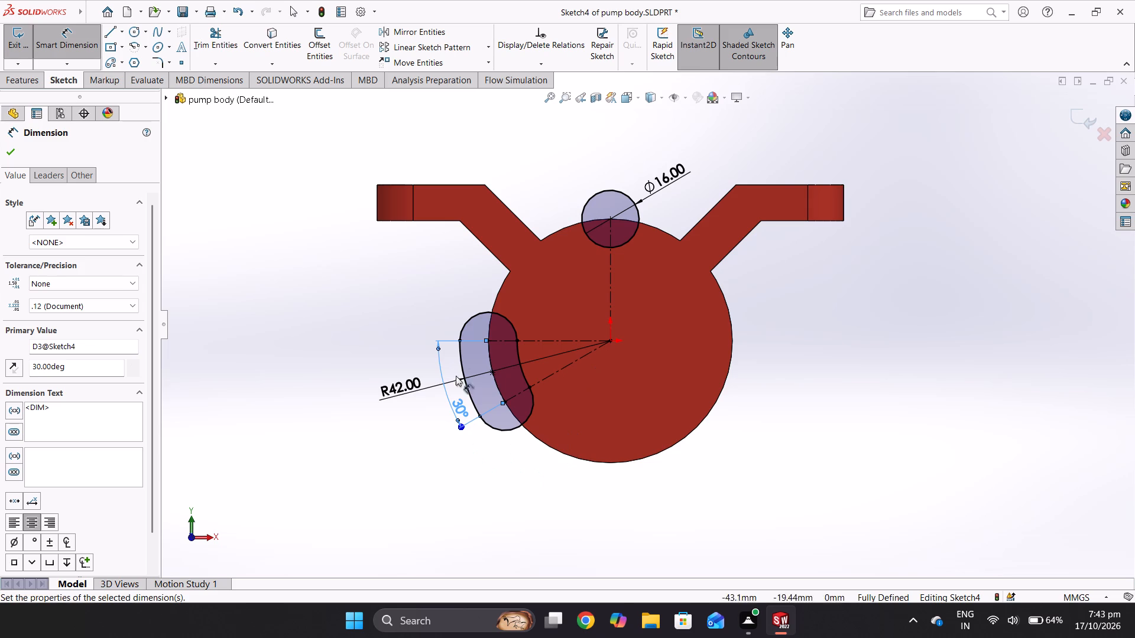
{"action": "left_click", "coordinate": [14, 154]}
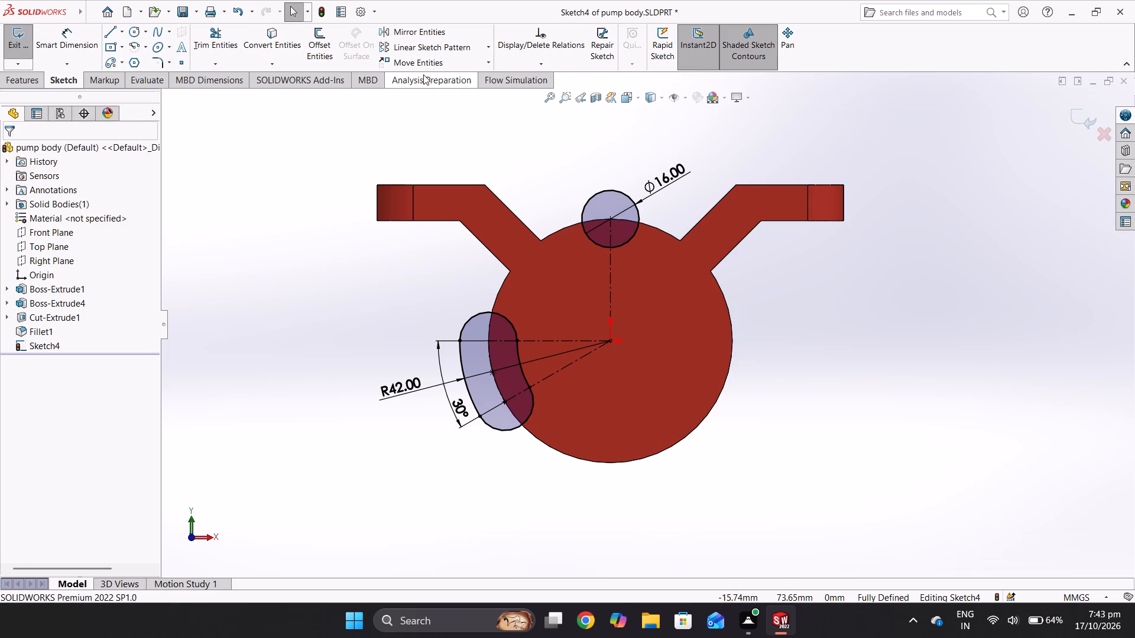
Mirror the arc slot about the vertical centerline to the other side of the cylinder.
{"action": "left_click", "coordinate": [420, 34]}
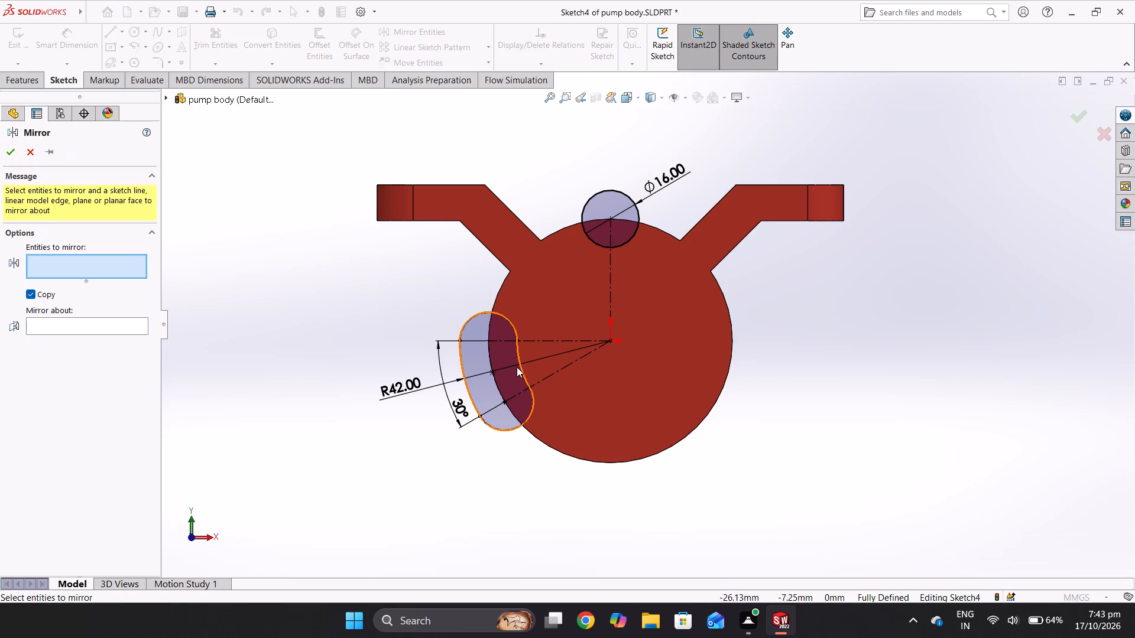
{"action": "left_click", "coordinate": [517, 367]}
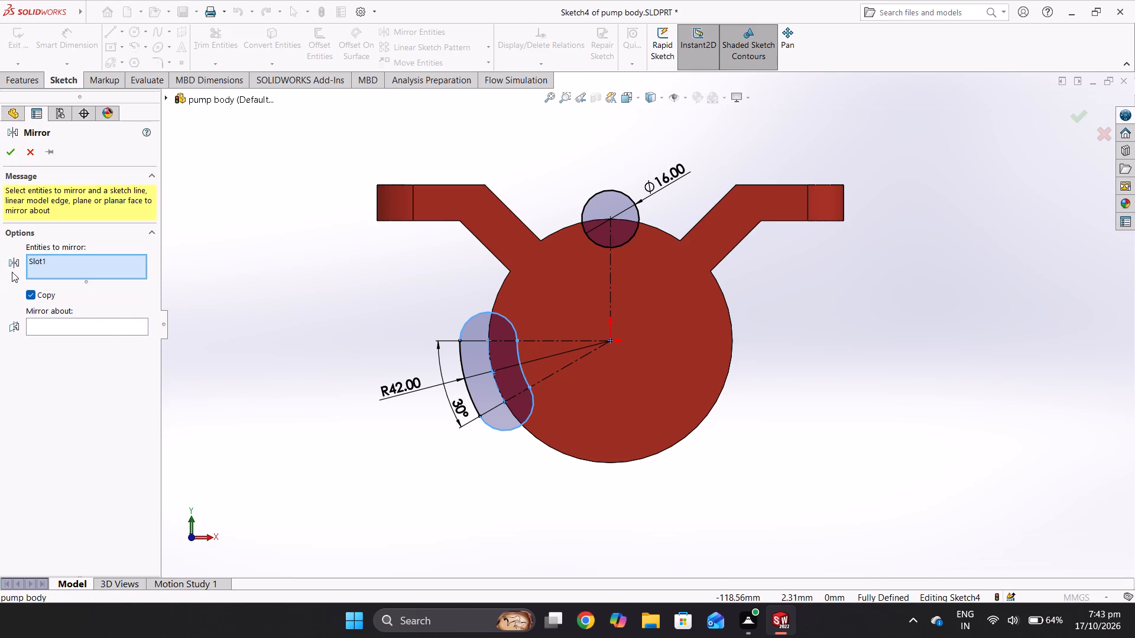
{"action": "left_click", "coordinate": [105, 325]}
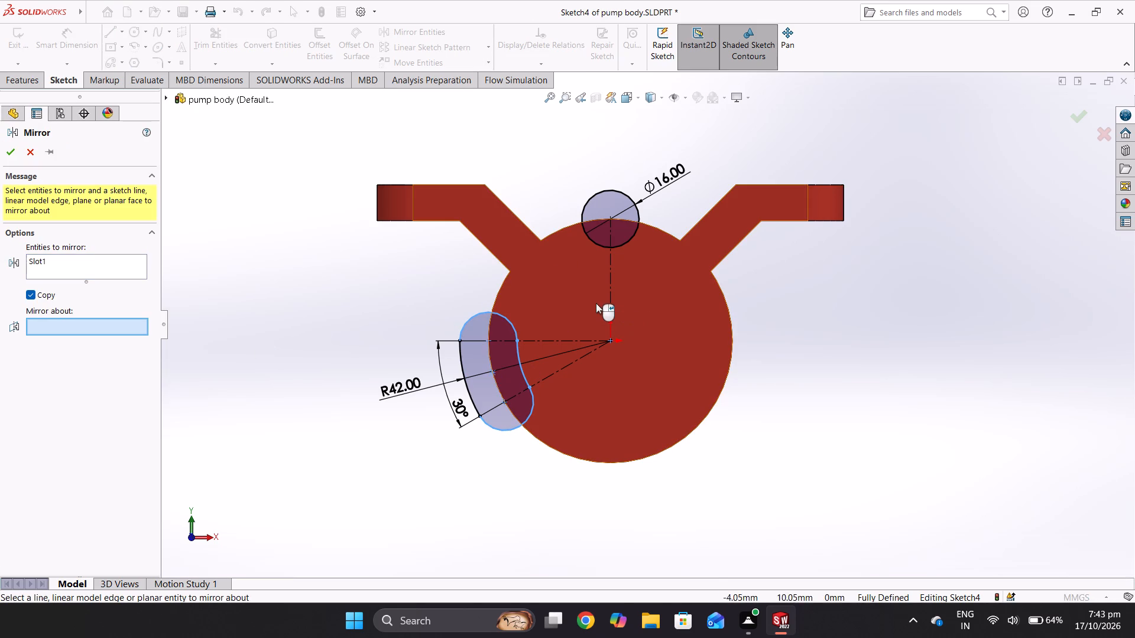
{"action": "left_click", "coordinate": [609, 296]}
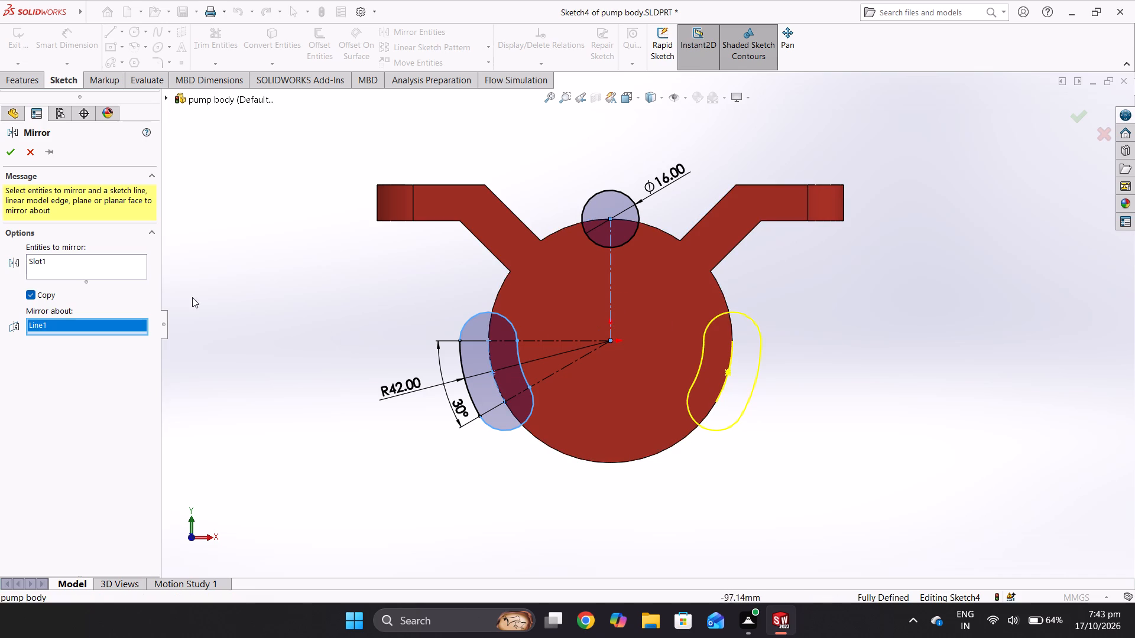
{"action": "left_click", "coordinate": [15, 152]}
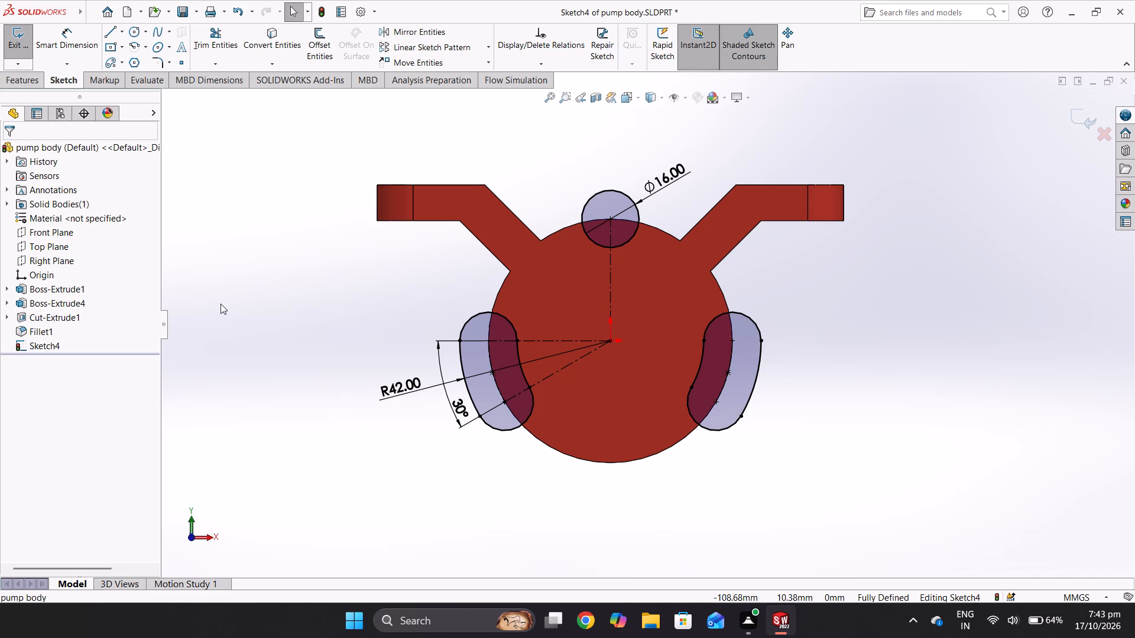
Extrude the circle and both arc slots as a 36 mm blind boss, with the direction reversed to run along the cylinder.
{"action": "left_click", "coordinate": [9, 82]}
{"action": "left_click", "coordinate": [18, 37]}
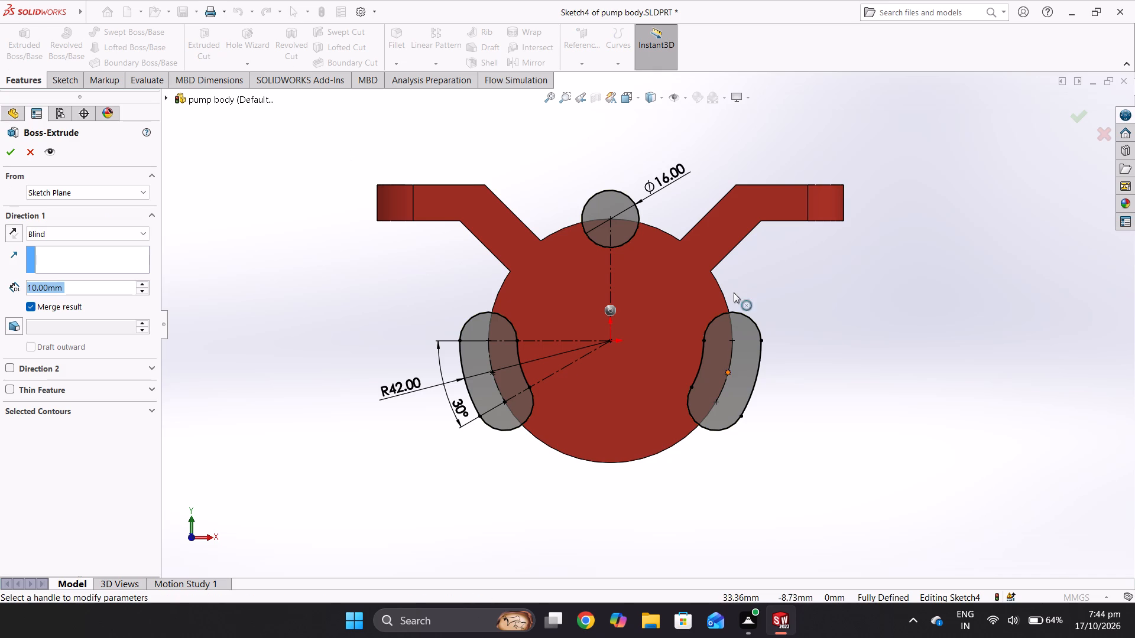
{"action": "middle_click_drag", "start_coordinate": [786, 308], "coordinate": [712, 352]}
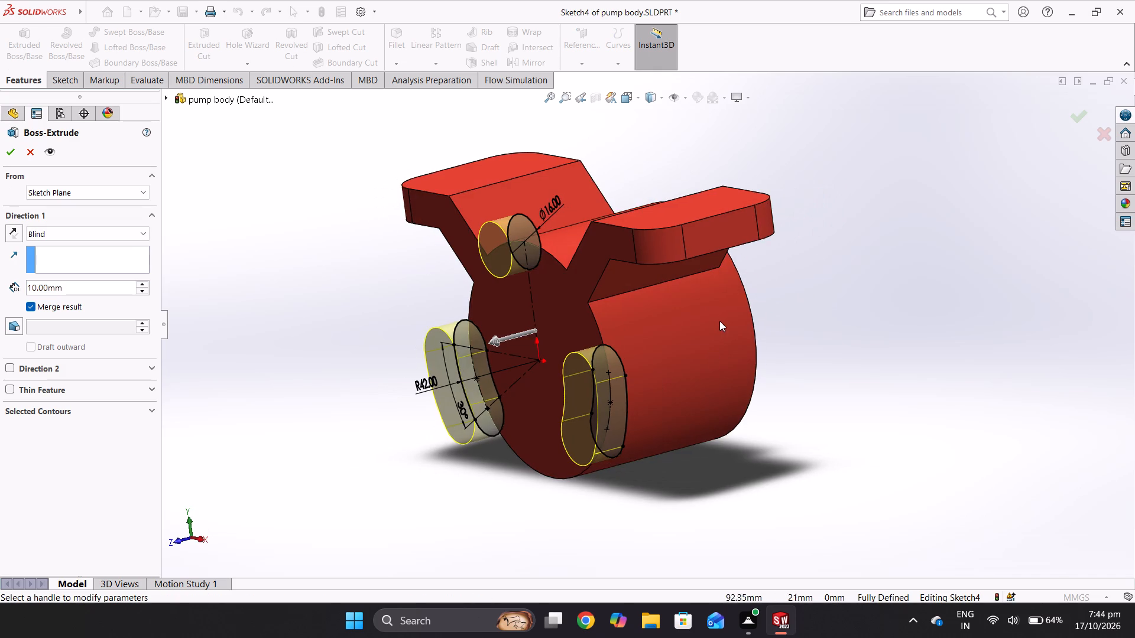
{"action": "middle_click_drag", "start_coordinate": [719, 321], "coordinate": [737, 372]}
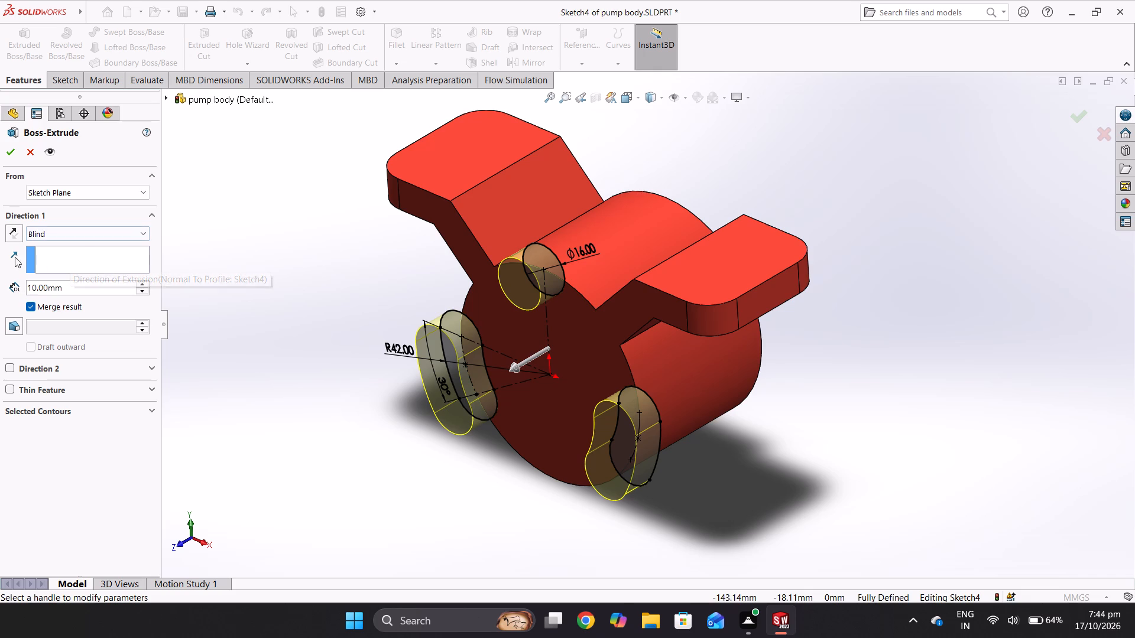
{"action": "left_click", "coordinate": [8, 235]}
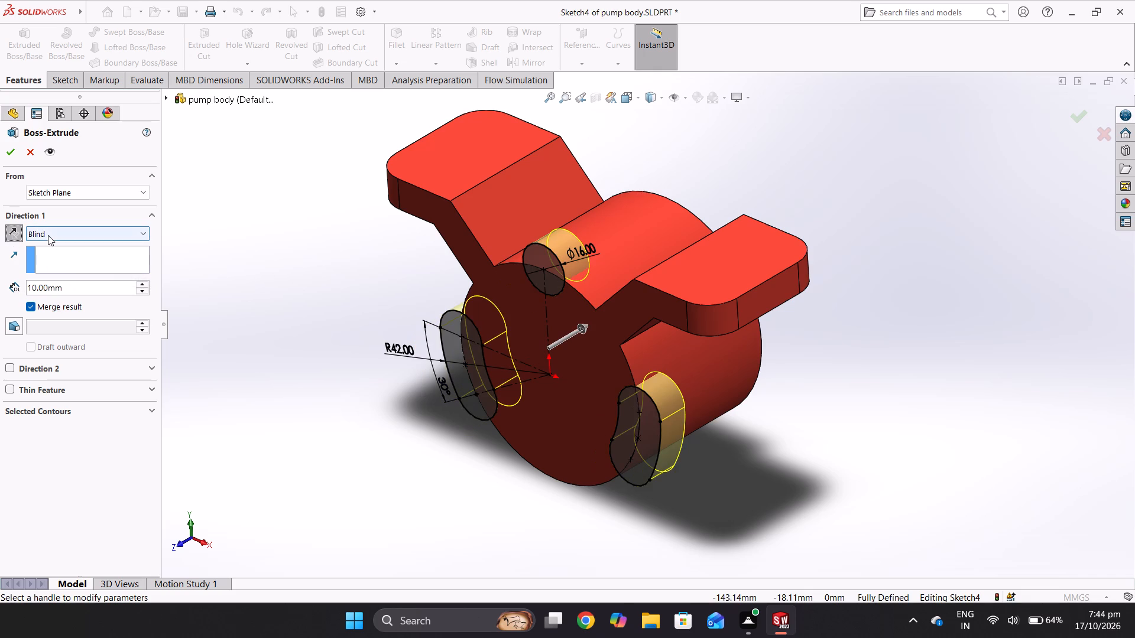
{"action": "double_click", "coordinate": [65, 291]}
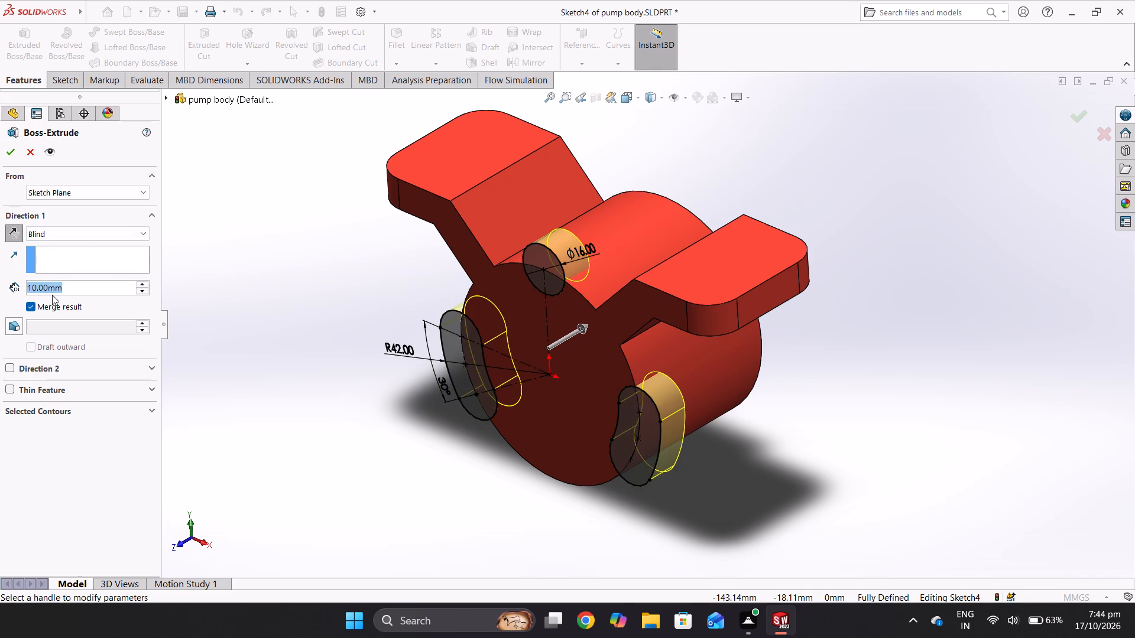
{"action": "type", "text": "36"}
{"action": "key", "text": "Return"}
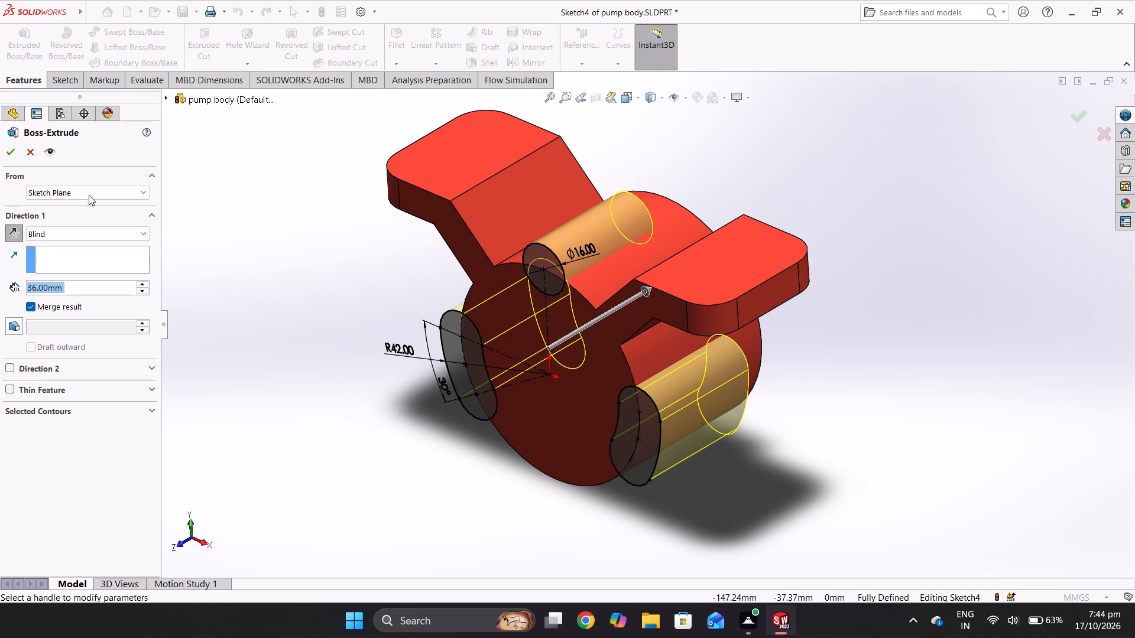
{"action": "left_click", "coordinate": [11, 152]}
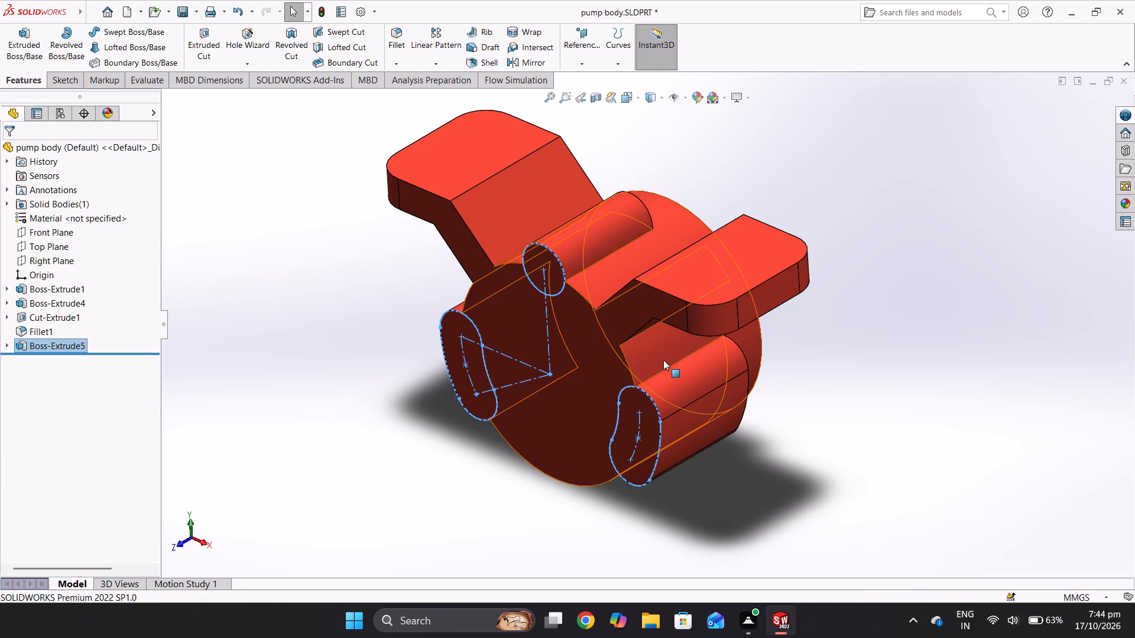
Start a Fillet feature on the pump body.
{"action": "middle_click_drag", "start_coordinate": [757, 442], "coordinate": [757, 442]}
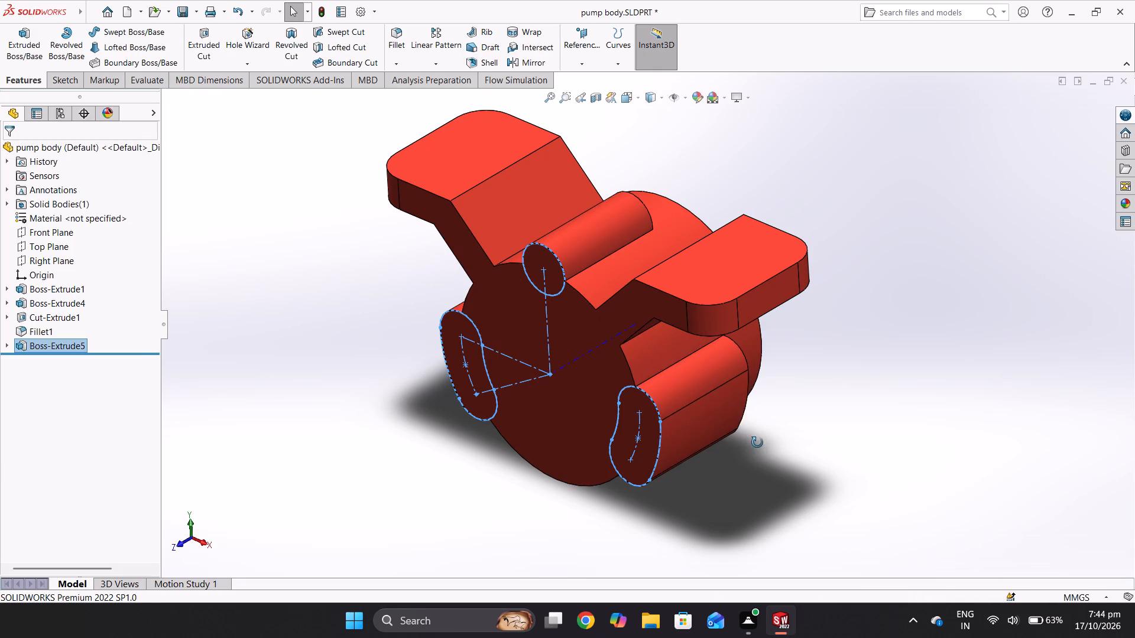
{"action": "middle_click_drag", "start_coordinate": [757, 442], "coordinate": [718, 464]}
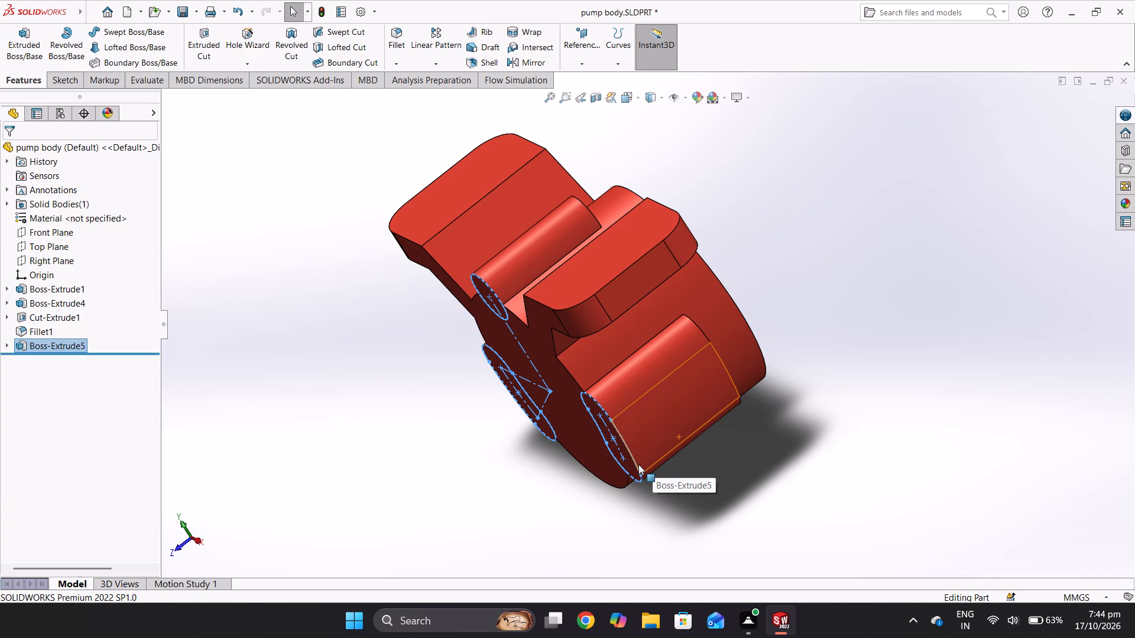
{"action": "left_click", "coordinate": [398, 66]}
{"action": "left_click", "coordinate": [397, 45]}
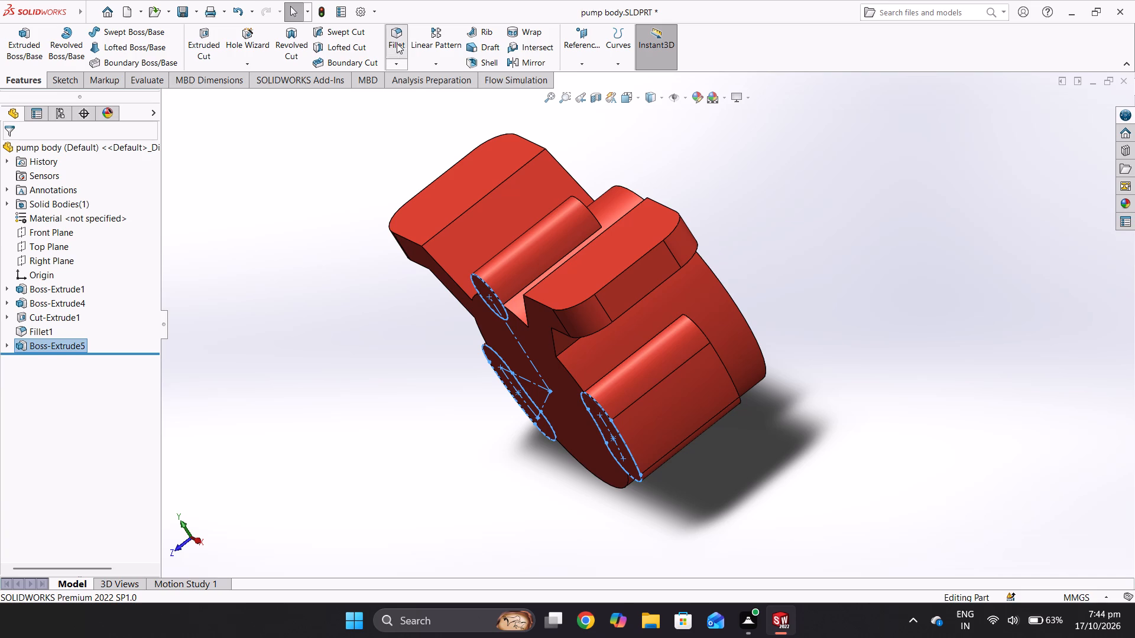
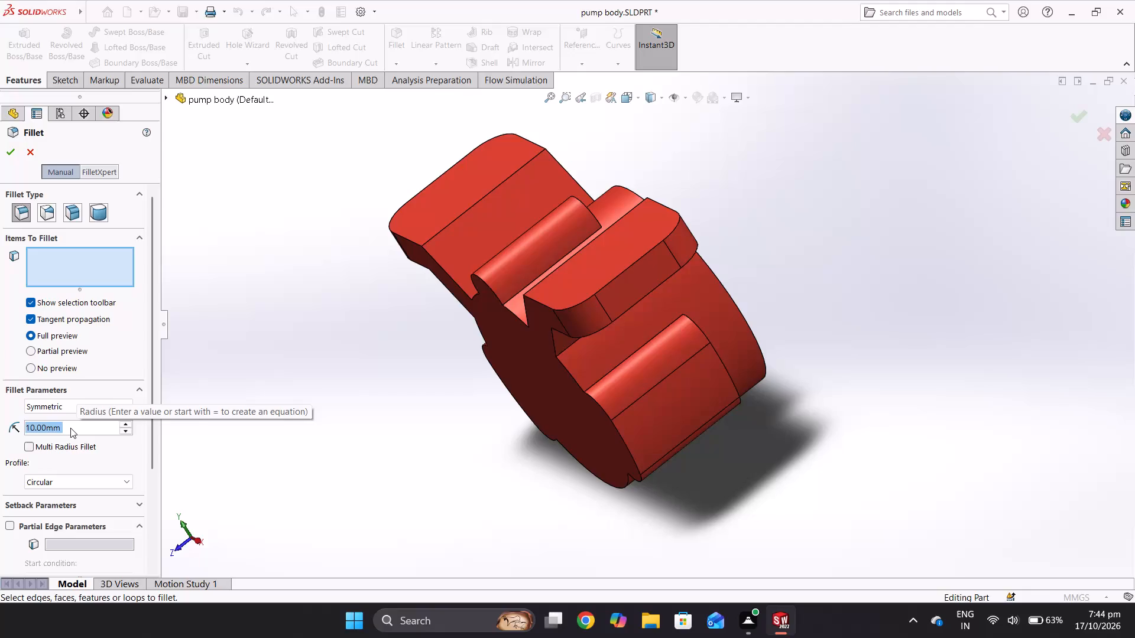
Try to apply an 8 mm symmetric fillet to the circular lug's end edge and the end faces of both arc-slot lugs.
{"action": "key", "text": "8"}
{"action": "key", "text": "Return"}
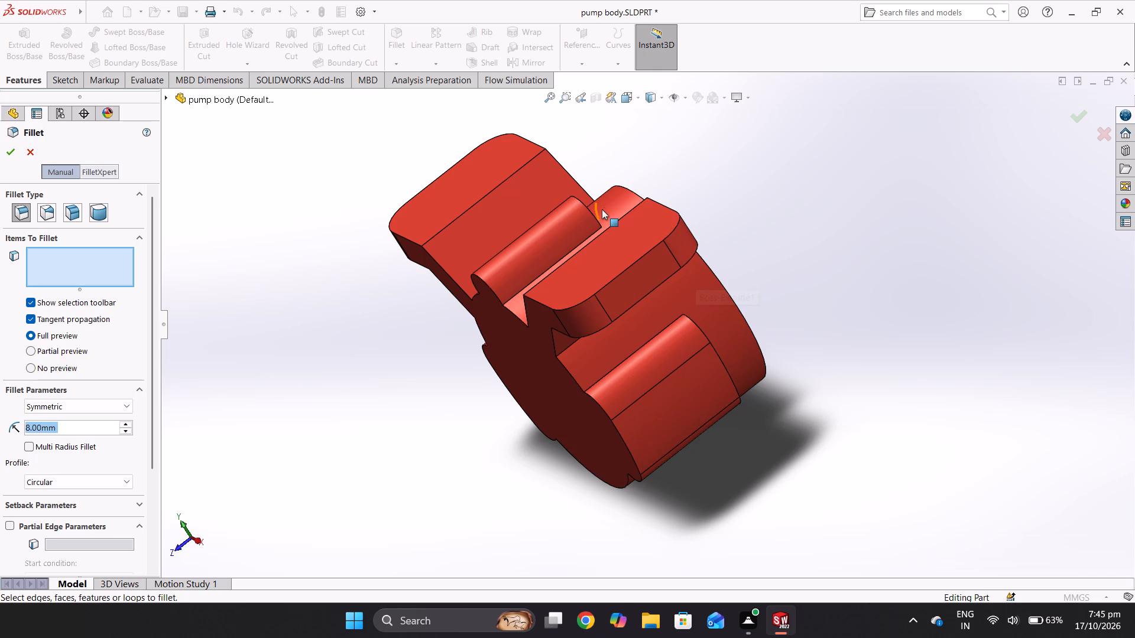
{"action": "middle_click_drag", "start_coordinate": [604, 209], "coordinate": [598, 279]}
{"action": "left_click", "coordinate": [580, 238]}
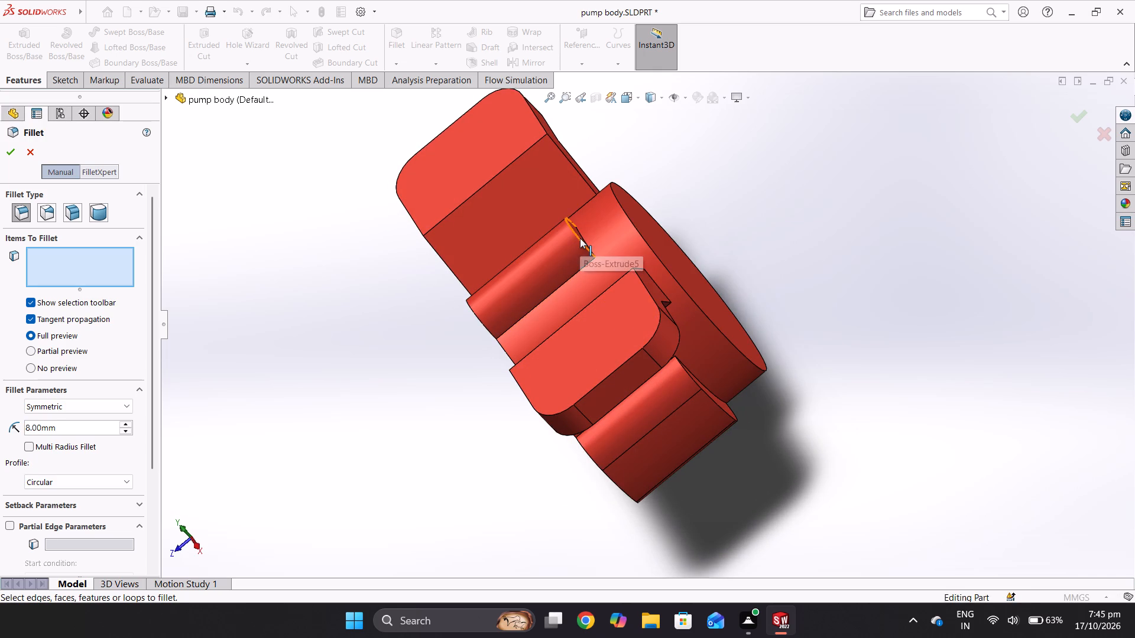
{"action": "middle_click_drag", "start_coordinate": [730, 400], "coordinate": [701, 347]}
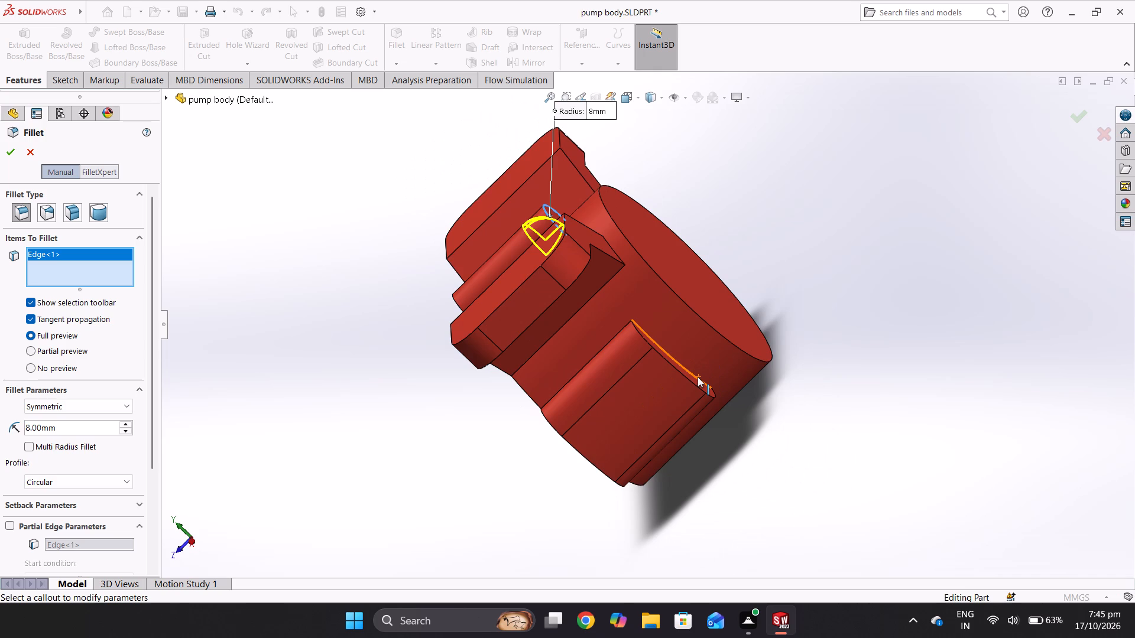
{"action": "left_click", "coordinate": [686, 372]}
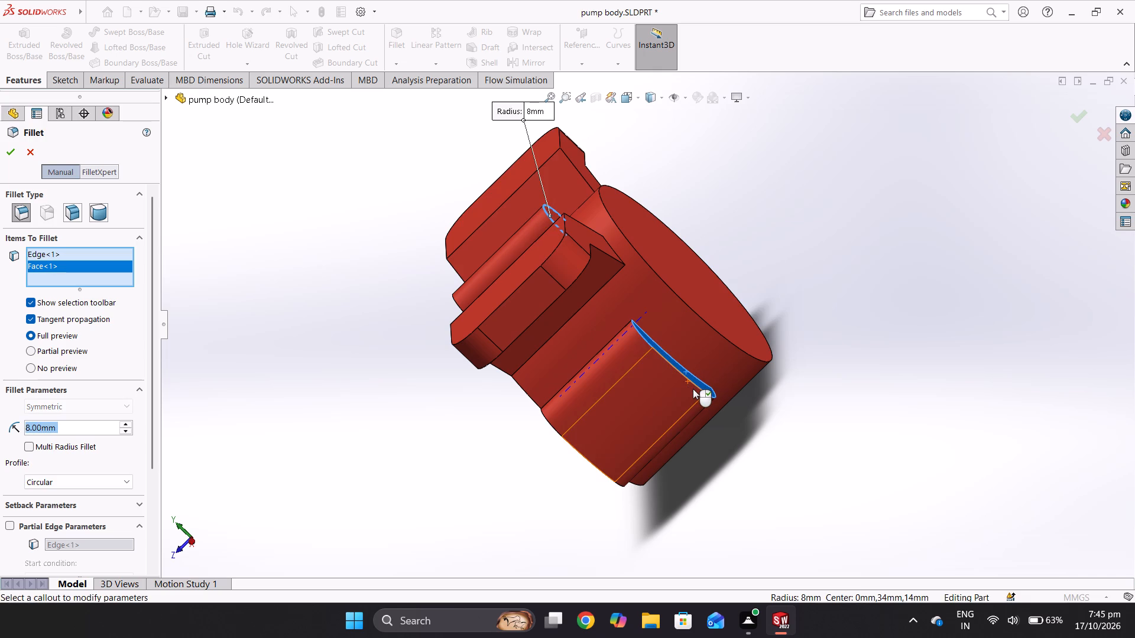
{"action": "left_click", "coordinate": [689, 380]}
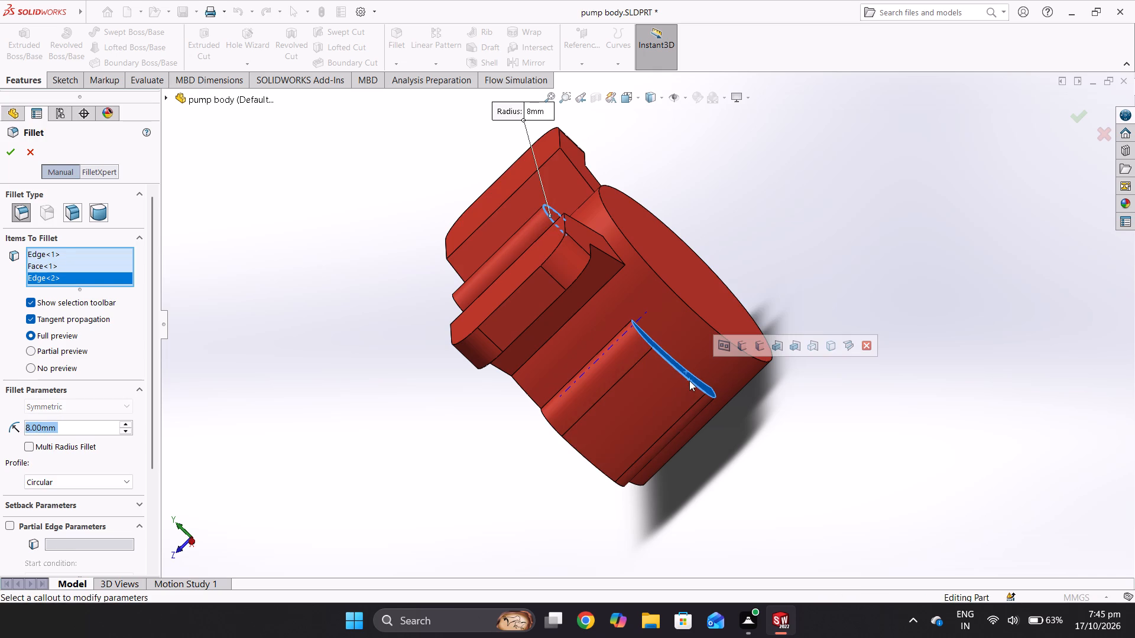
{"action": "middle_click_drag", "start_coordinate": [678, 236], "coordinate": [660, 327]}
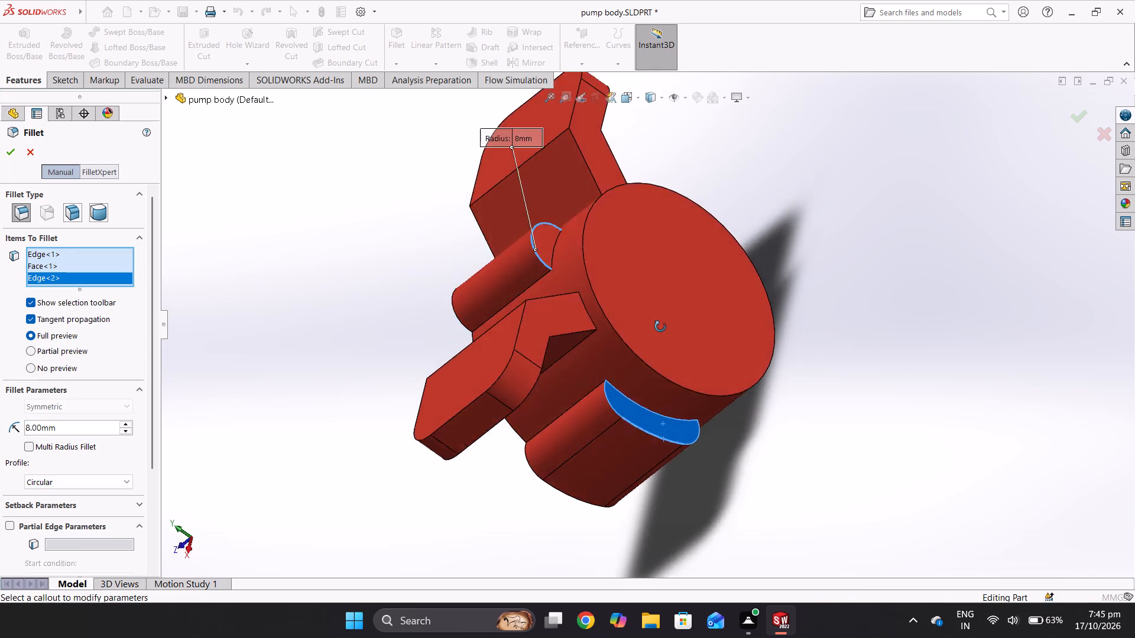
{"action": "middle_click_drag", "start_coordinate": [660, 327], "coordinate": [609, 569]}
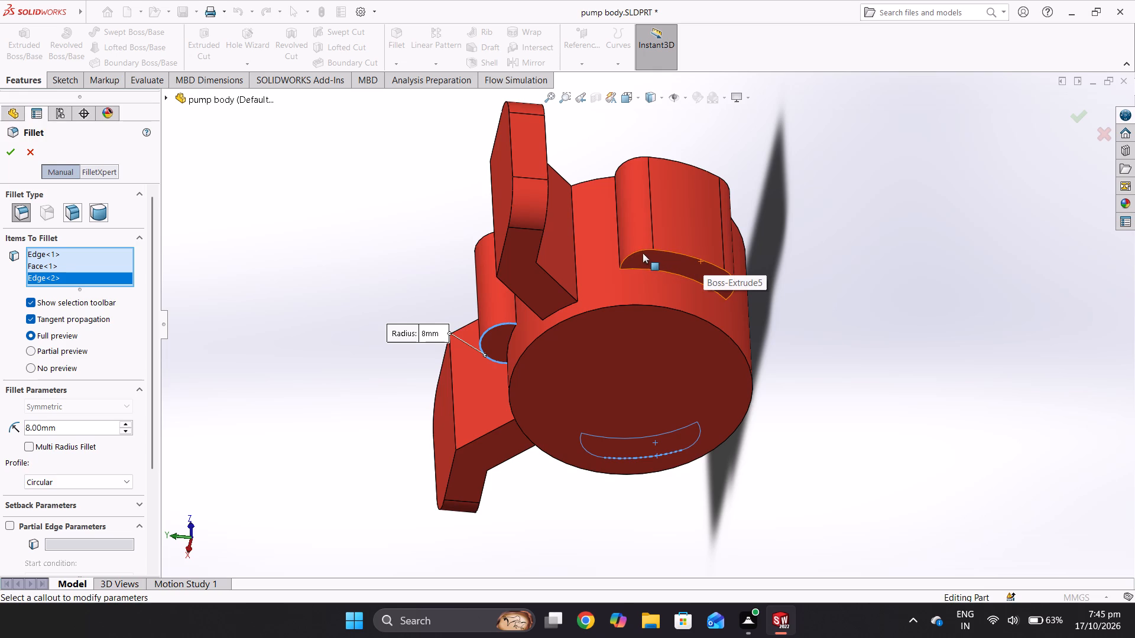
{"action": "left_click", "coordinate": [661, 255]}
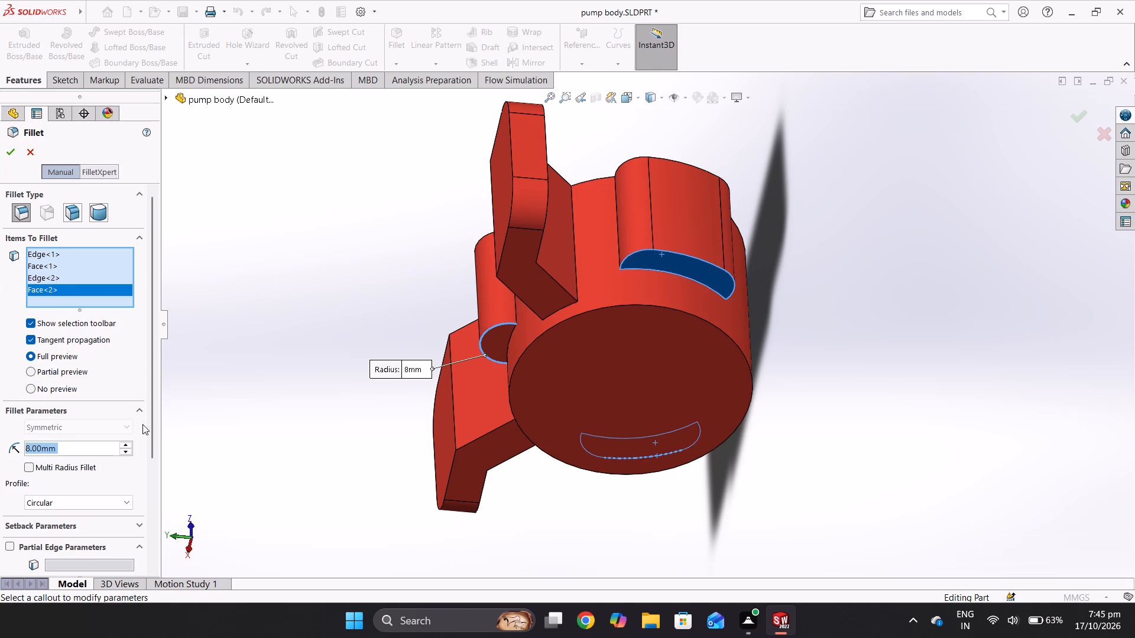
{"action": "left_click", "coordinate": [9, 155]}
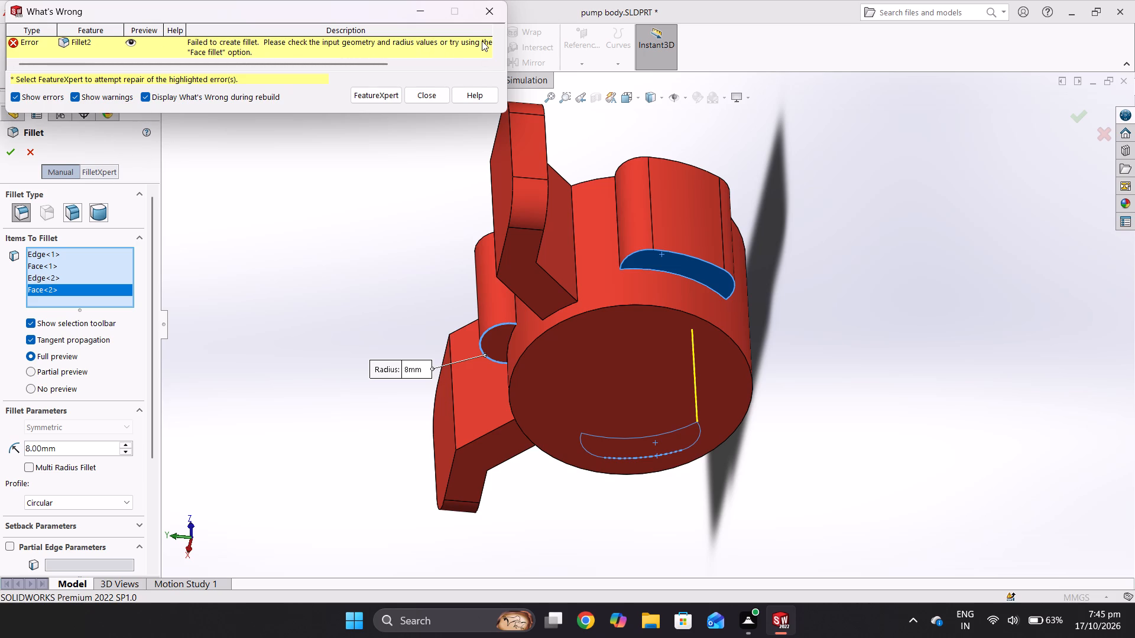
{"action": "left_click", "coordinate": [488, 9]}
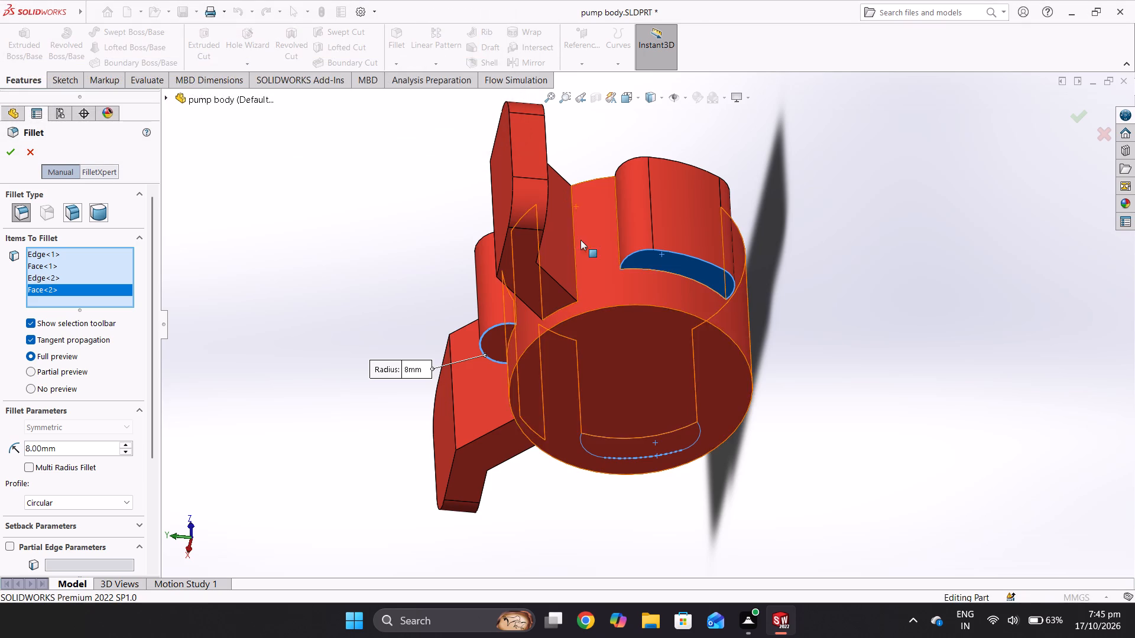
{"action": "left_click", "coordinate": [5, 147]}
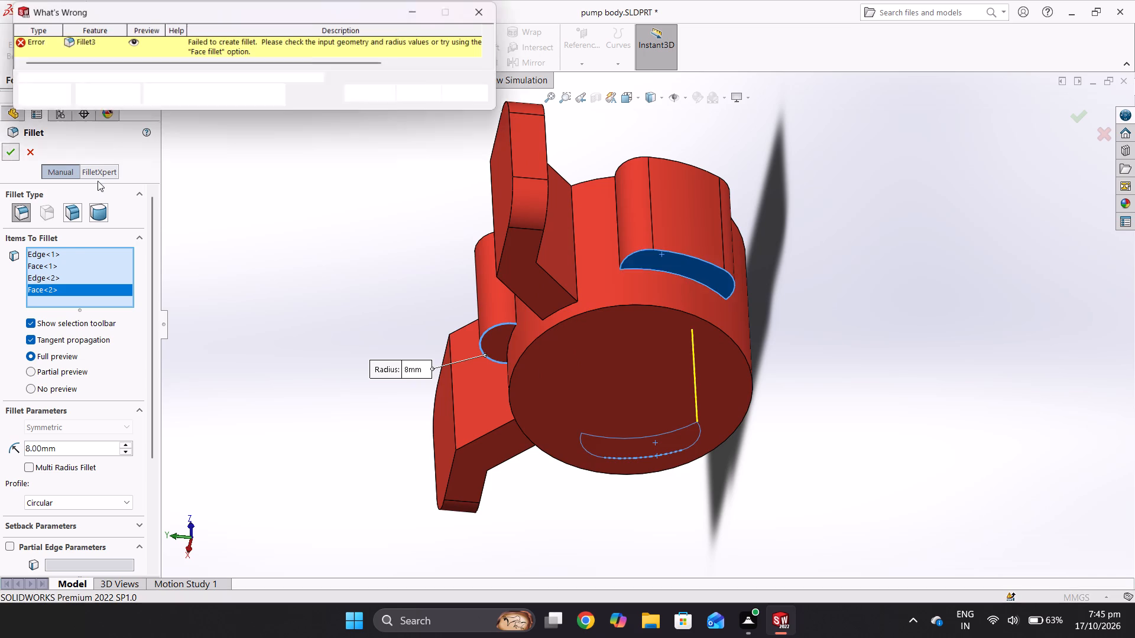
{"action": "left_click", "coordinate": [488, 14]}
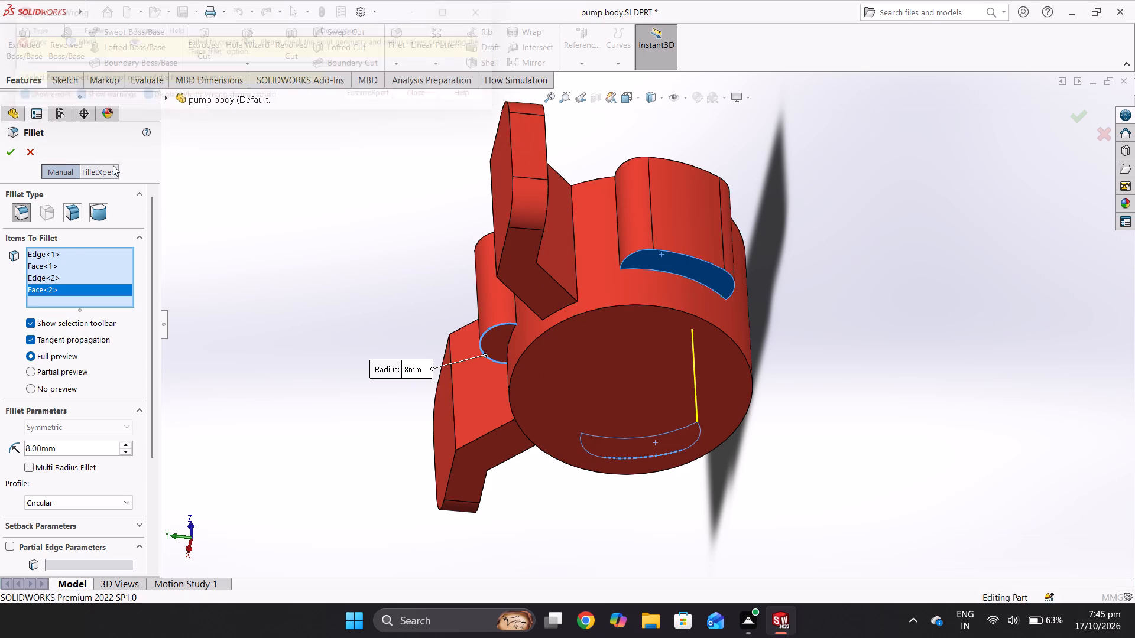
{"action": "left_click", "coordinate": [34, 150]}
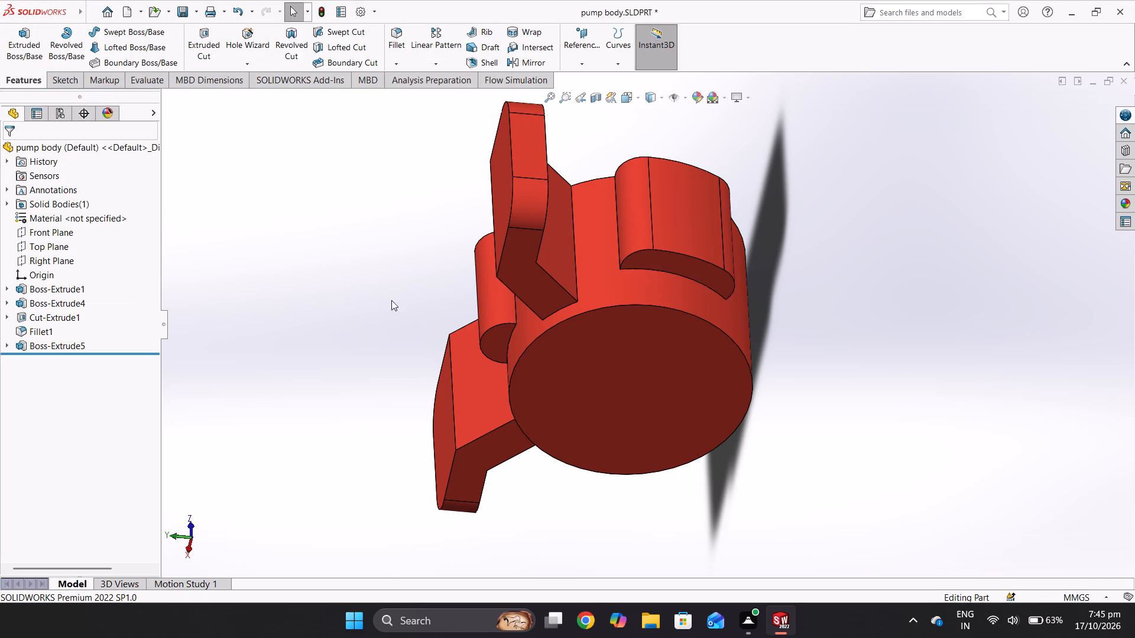
Fillet the outer end edges of the circular lug and both arc-slot lugs with an 8 mm radius.
{"action": "middle_click_drag", "start_coordinate": [368, 303], "coordinate": [421, 226]}
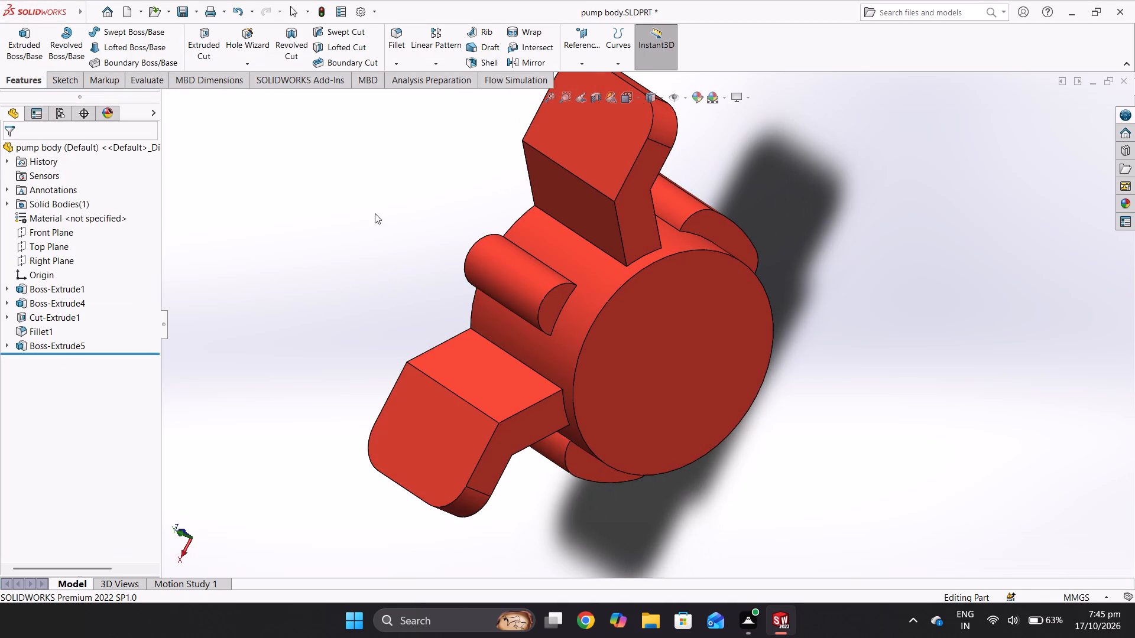
{"action": "left_click", "coordinate": [390, 41]}
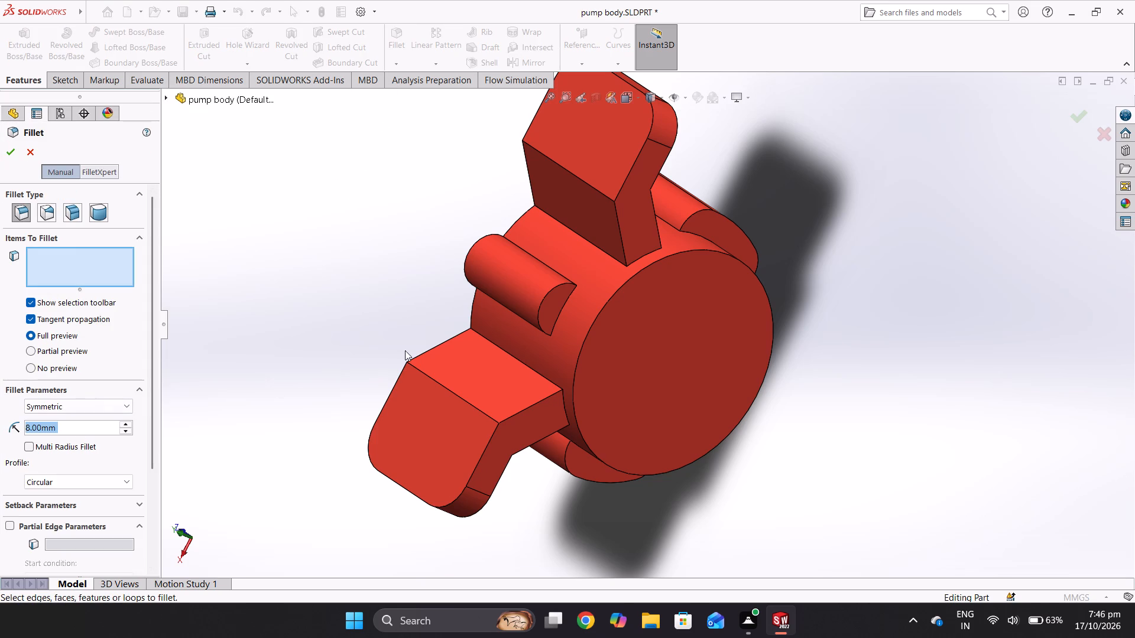
{"action": "left_click", "coordinate": [541, 302]}
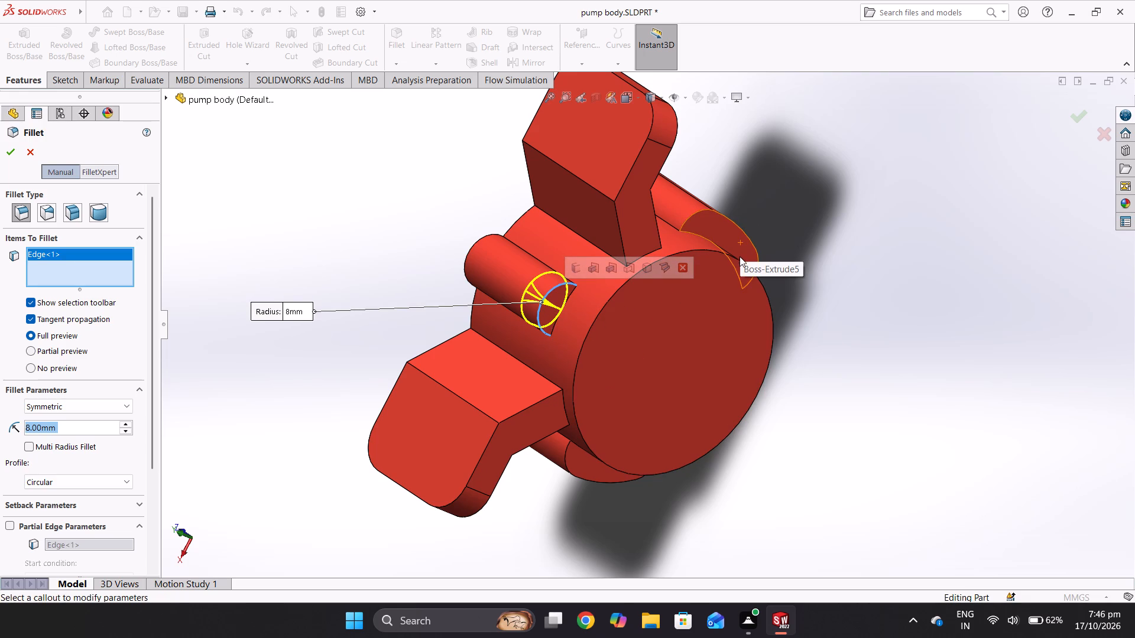
{"action": "left_click", "coordinate": [736, 227]}
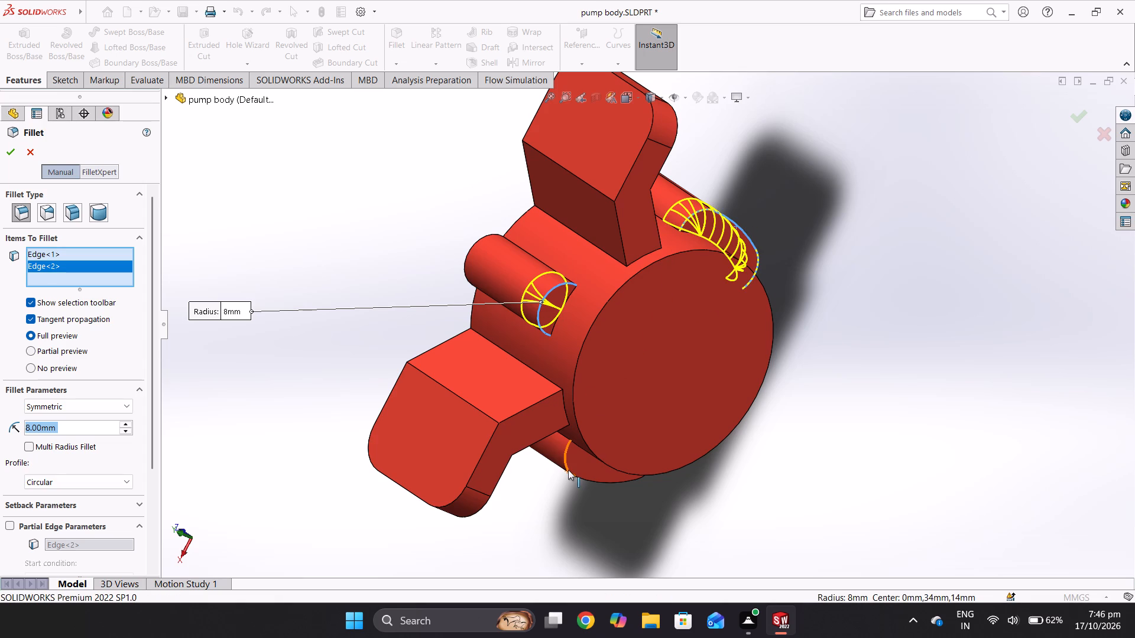
{"action": "left_click", "coordinate": [568, 470]}
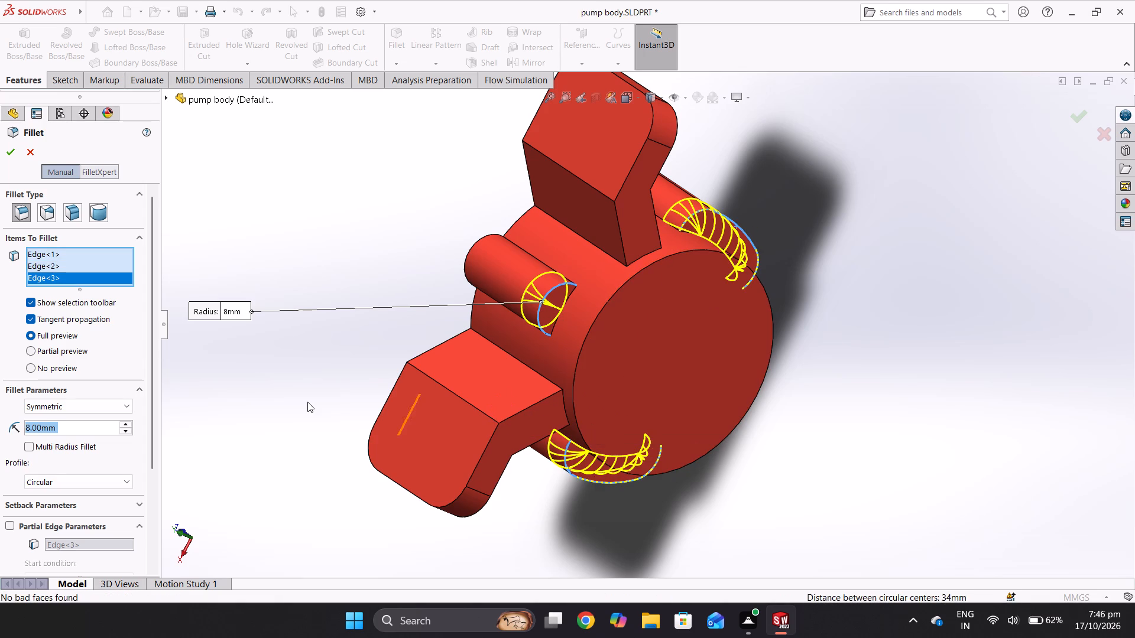
{"action": "middle_click_drag", "start_coordinate": [329, 388], "coordinate": [331, 245]}
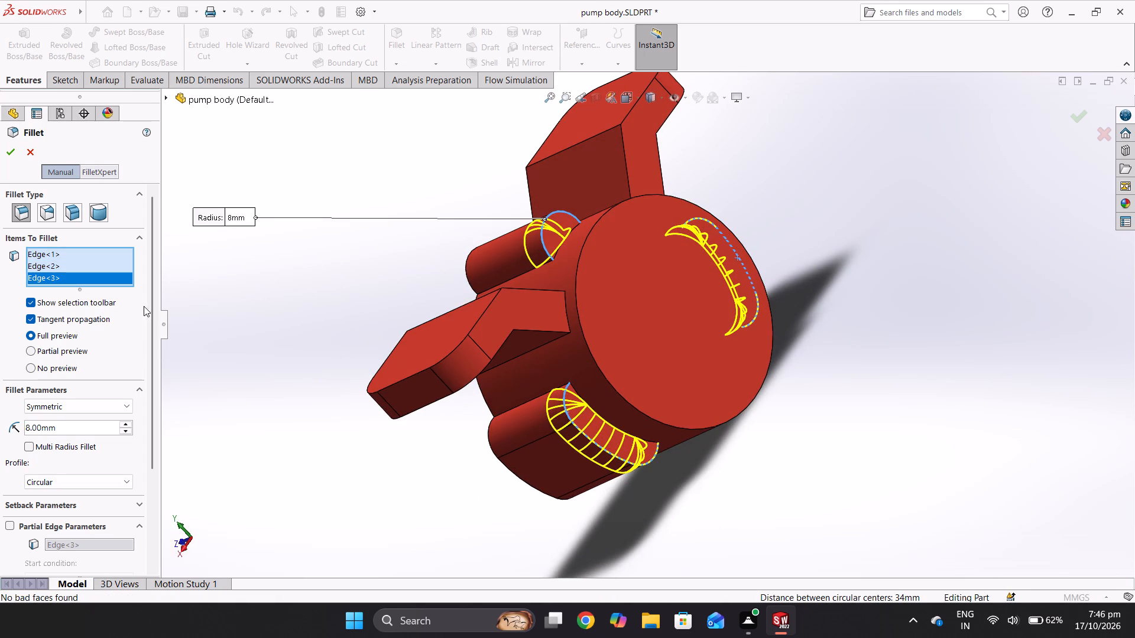
{"action": "left_click", "coordinate": [8, 152]}
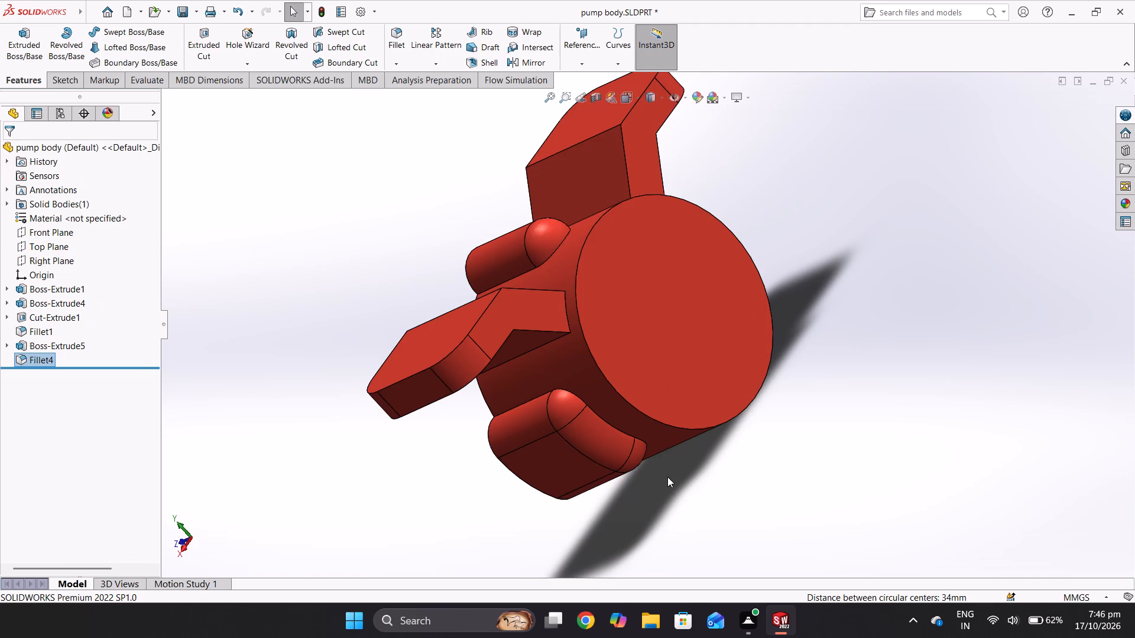
Create a reference plane offset 28 mm from the body's flat end face on the support side, flipped to pass through the body.
{"action": "middle_click_drag", "start_coordinate": [668, 478], "coordinate": [611, 475]}
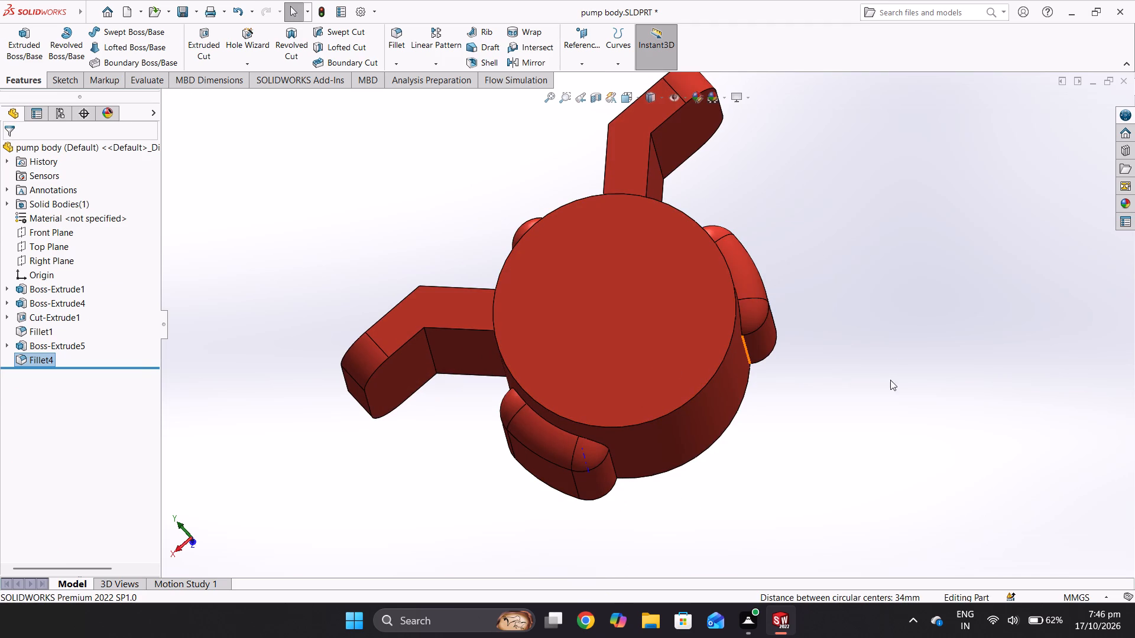
{"action": "middle_click_drag", "start_coordinate": [909, 476], "coordinate": [695, 630]}
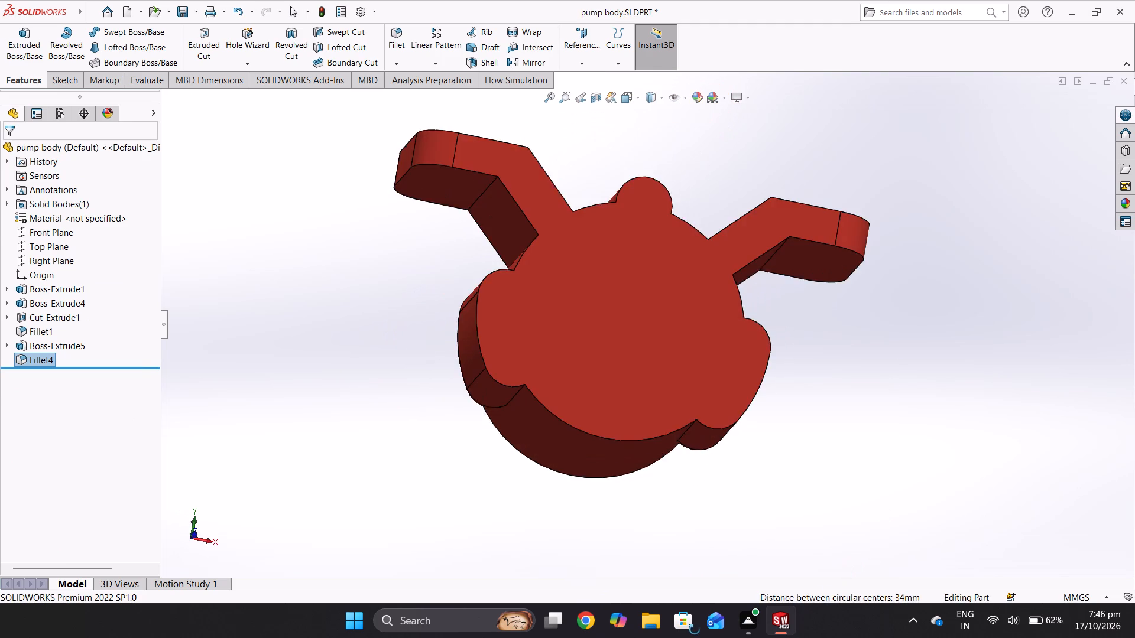
{"action": "middle_click_drag", "start_coordinate": [695, 630], "coordinate": [900, 593]}
{"action": "scroll", "coordinate": [900, 593], "scroll_direction": "up", "scroll_amount": 1}
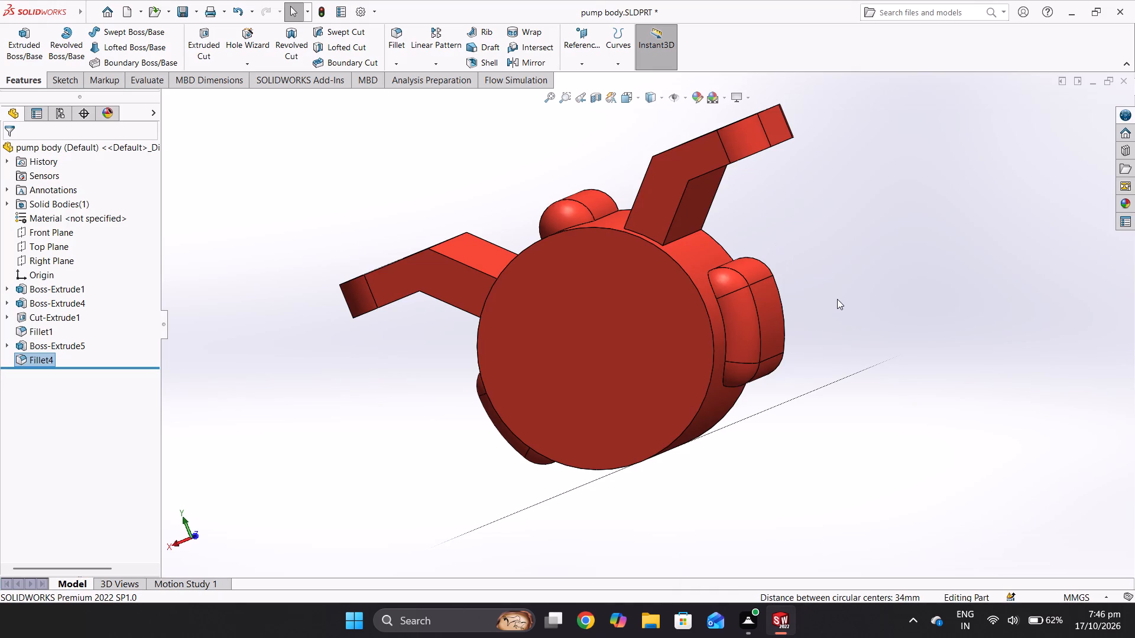
{"action": "middle_click_drag", "start_coordinate": [857, 268], "coordinate": [803, 384]}
{"action": "middle_click_drag", "start_coordinate": [773, 242], "coordinate": [721, 304]}
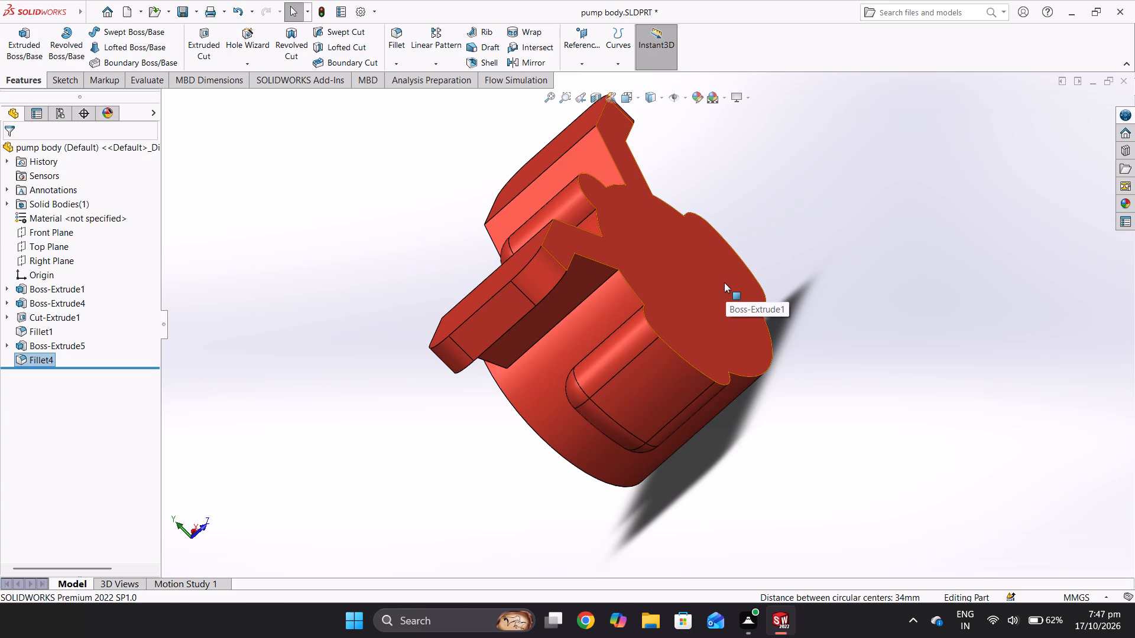
{"action": "left_click", "coordinate": [621, 97]}
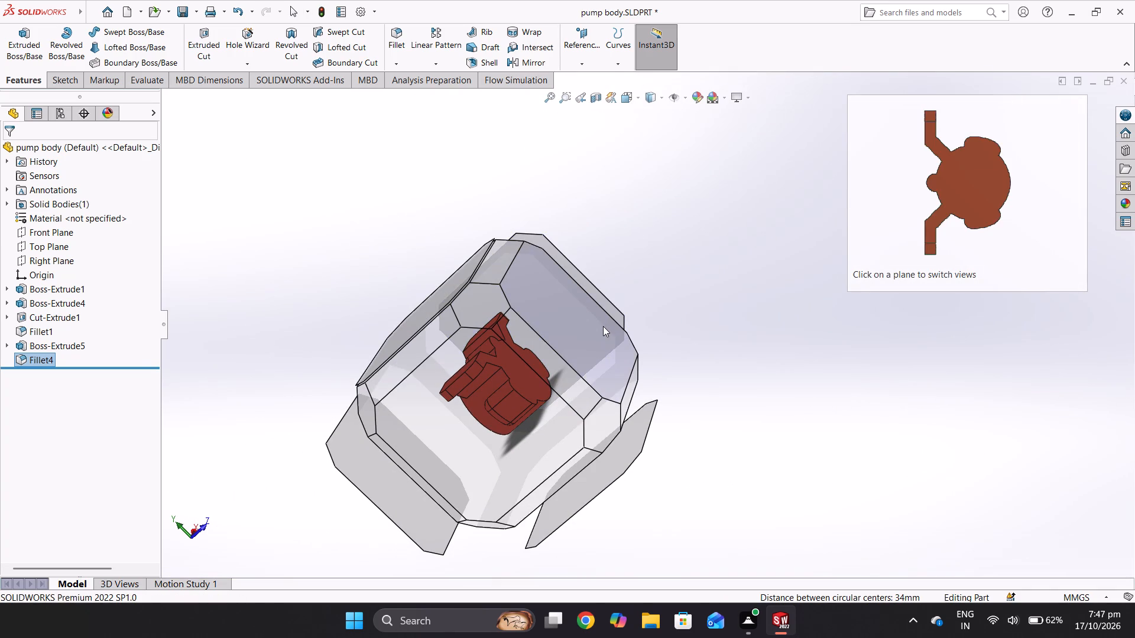
{"action": "left_click", "coordinate": [603, 326]}
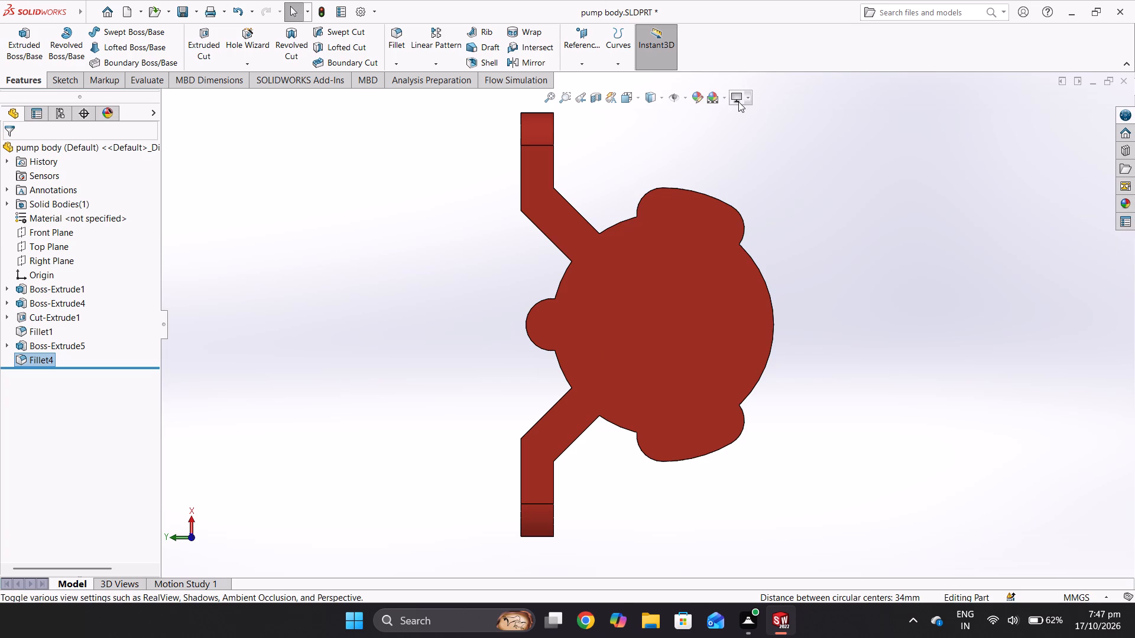
{"action": "left_click", "coordinate": [589, 65]}
{"action": "left_click", "coordinate": [591, 80]}
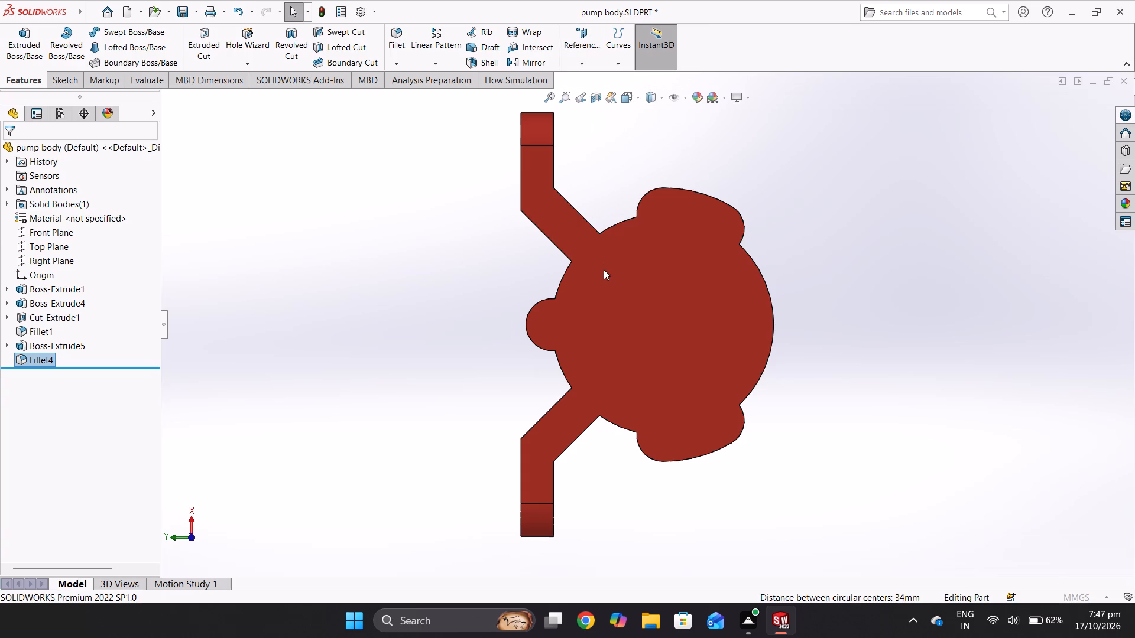
{"action": "left_click", "coordinate": [616, 308]}
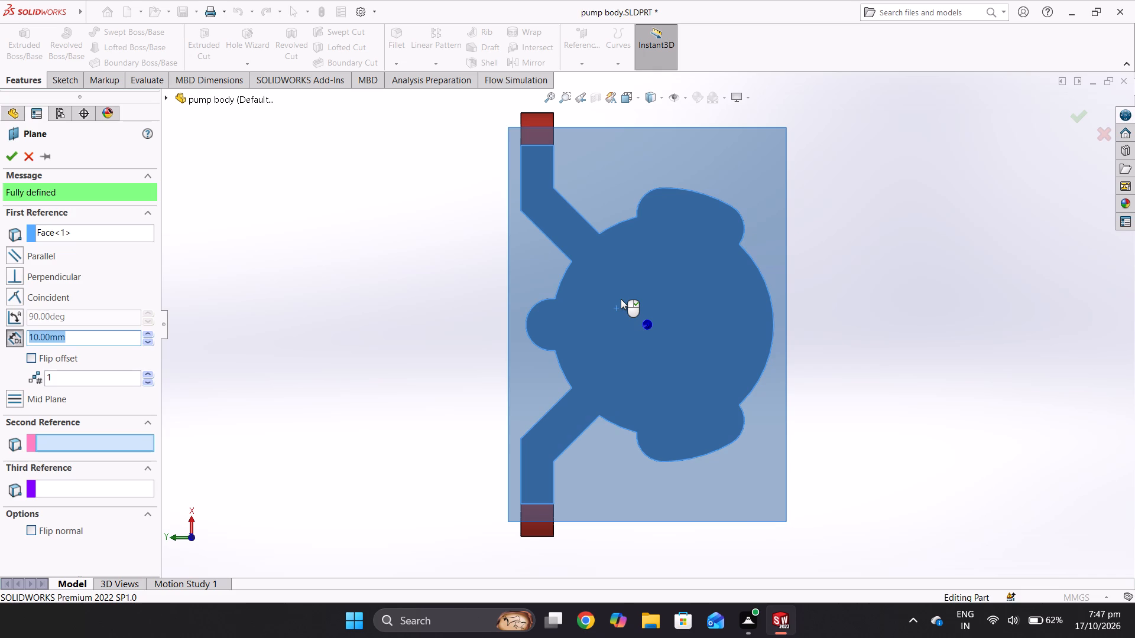
{"action": "type", "text": "25+3"}
{"action": "key", "text": "Return"}
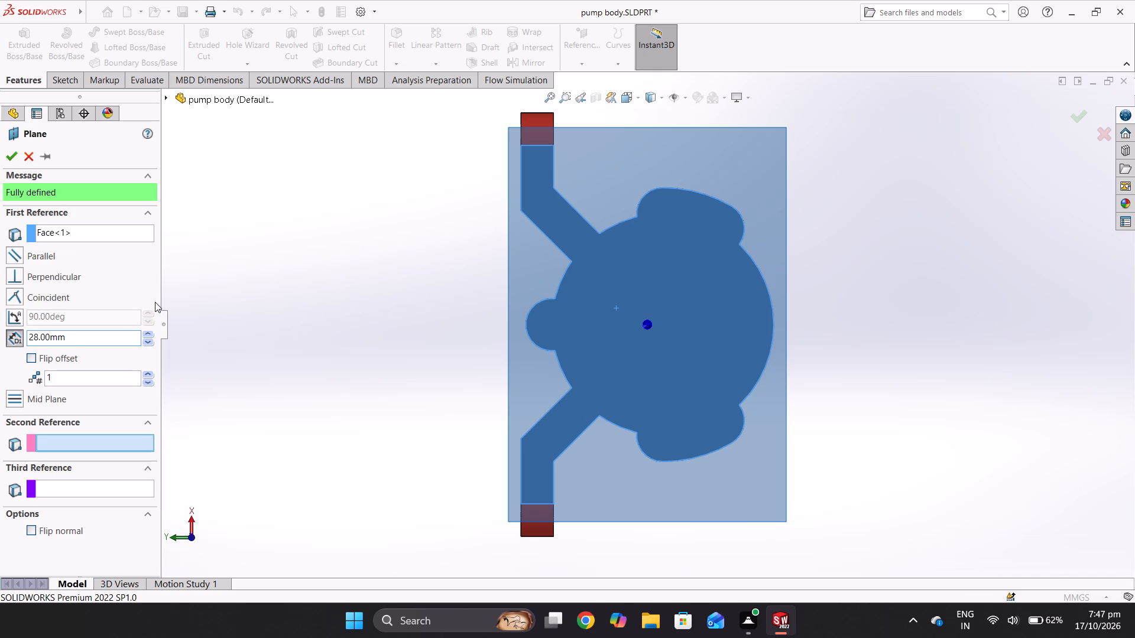
{"action": "left_click", "coordinate": [35, 353]}
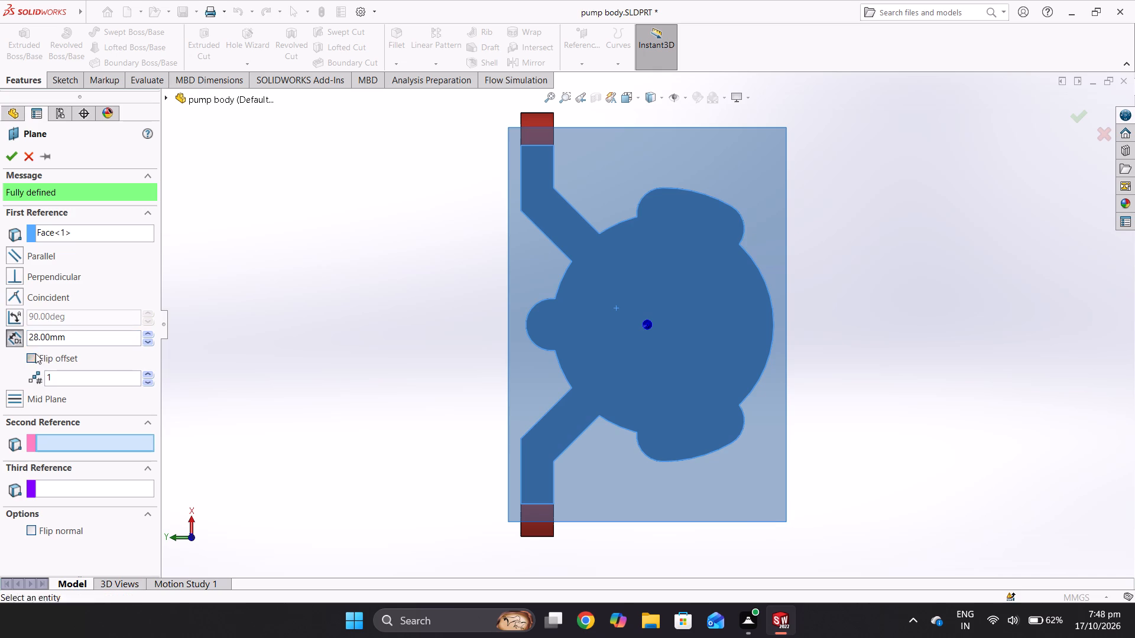
{"action": "scroll", "coordinate": [406, 463], "scroll_direction": "down", "scroll_amount": 1}
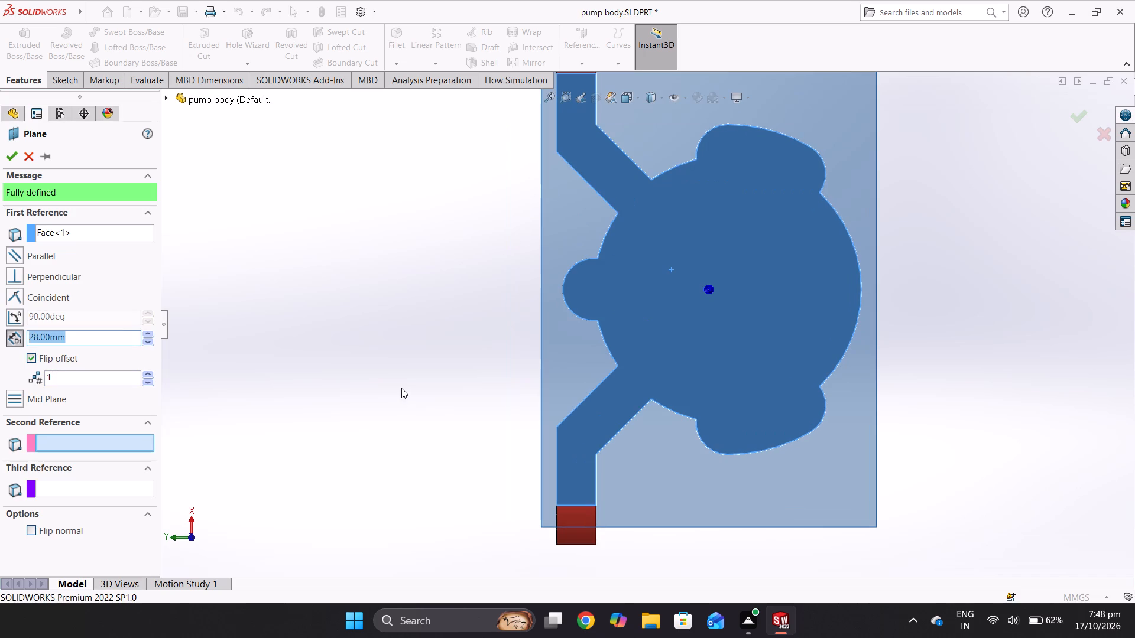
{"action": "middle_click_drag", "start_coordinate": [427, 388], "coordinate": [530, 234]}
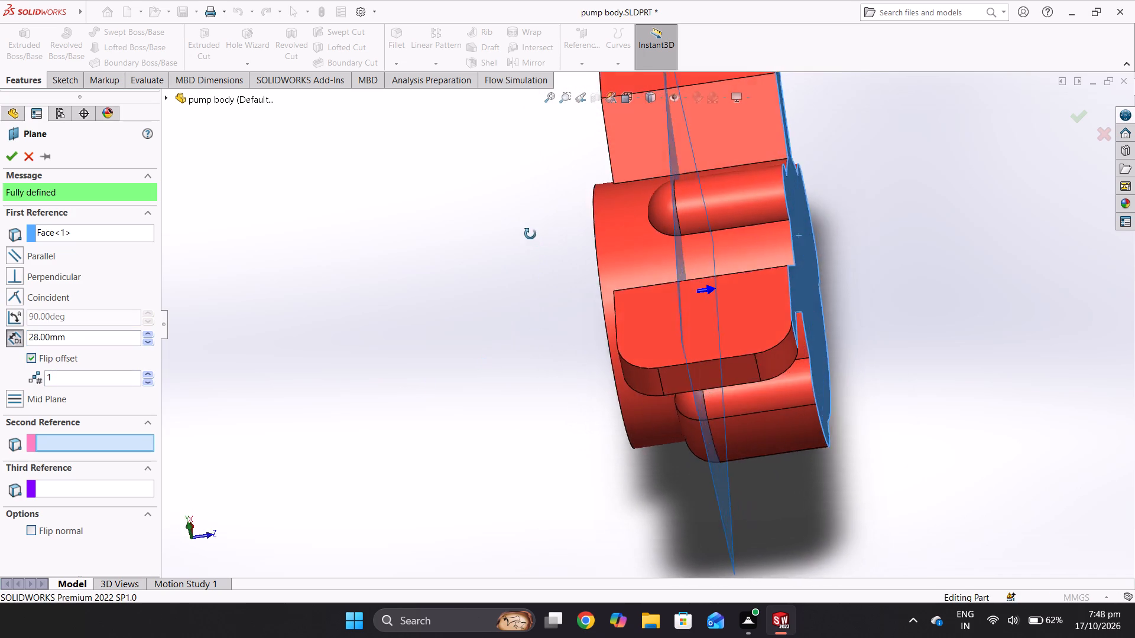
{"action": "middle_click_drag", "start_coordinate": [530, 234], "coordinate": [514, 214]}
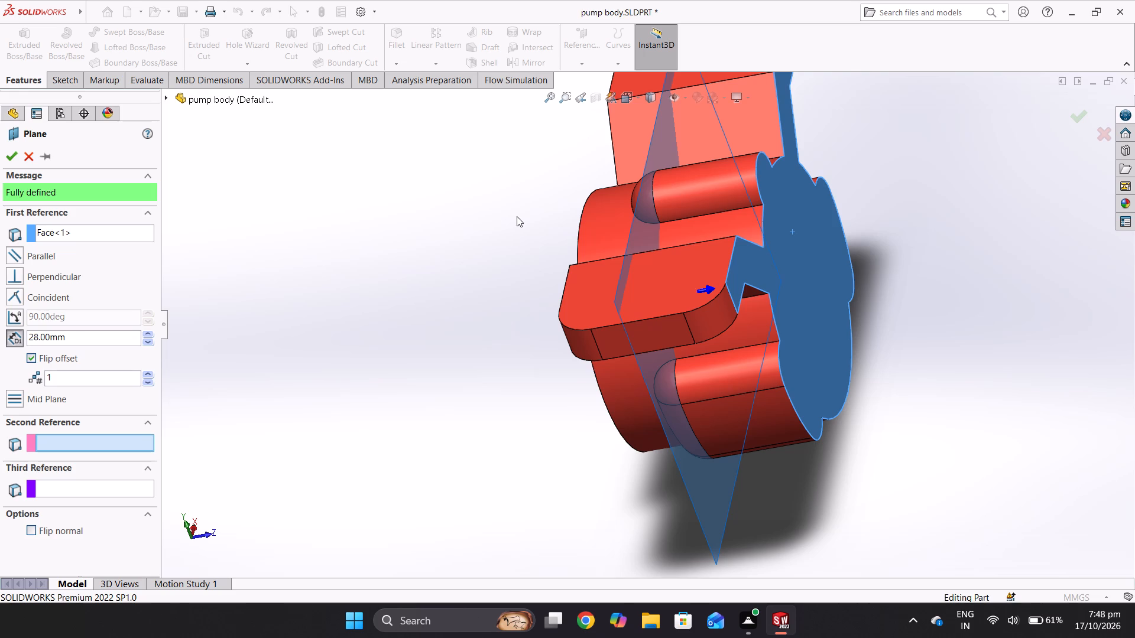
{"action": "left_click", "coordinate": [8, 152]}
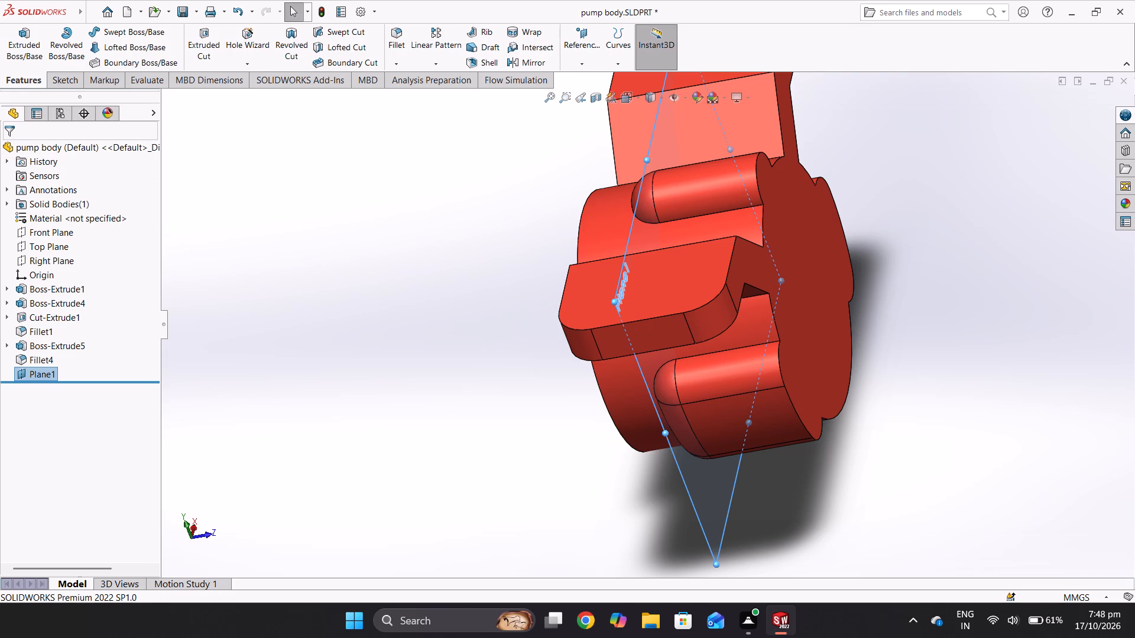
On the offset plane, sketch a horizontal line about 70 mm long joining the upper inner corners of the two angled supports.
{"action": "left_click", "coordinate": [57, 78]}
{"action": "left_click", "coordinate": [30, 46]}
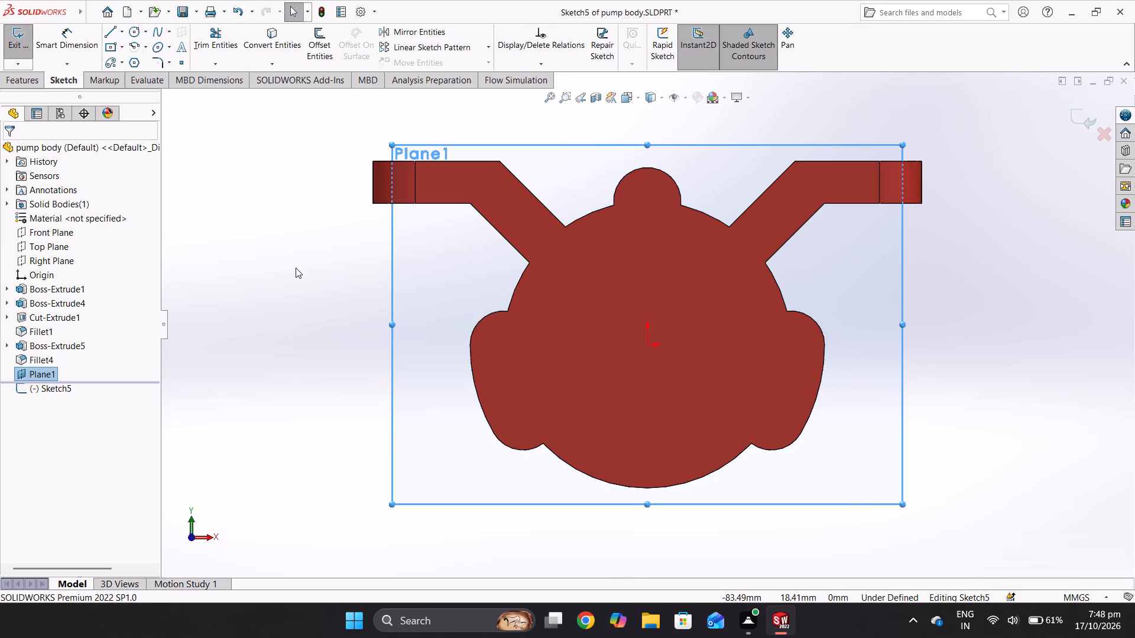
{"action": "scroll", "coordinate": [820, 261], "scroll_direction": "down", "scroll_amount": 1}
{"action": "scroll", "coordinate": [820, 261], "scroll_direction": "up", "scroll_amount": 1}
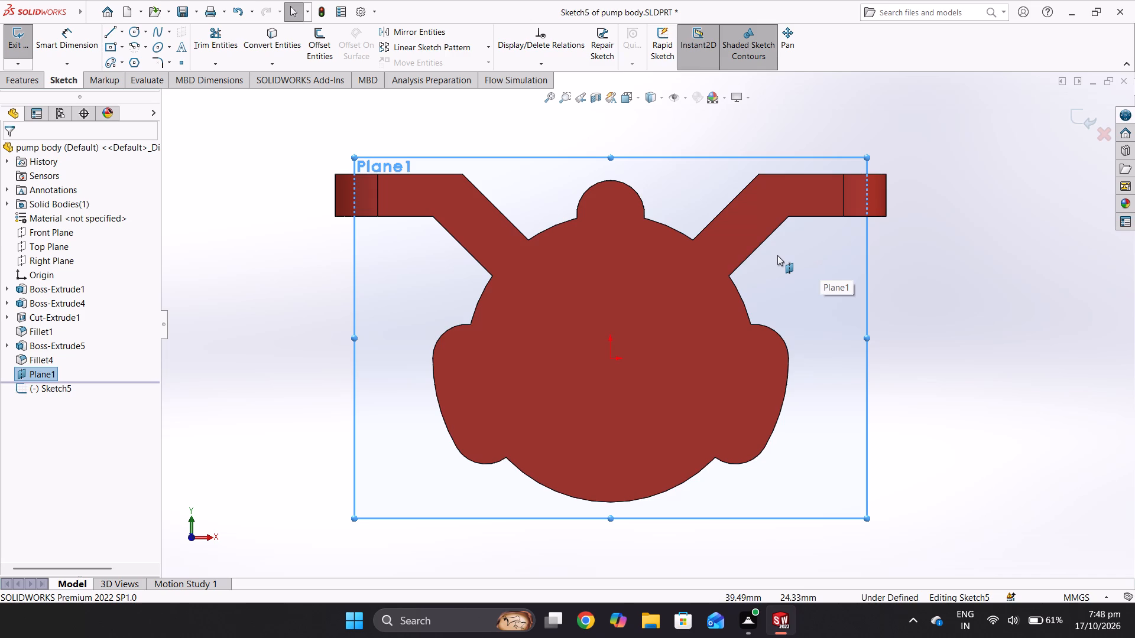
{"action": "left_click", "coordinate": [120, 34]}
{"action": "left_click", "coordinate": [124, 51]}
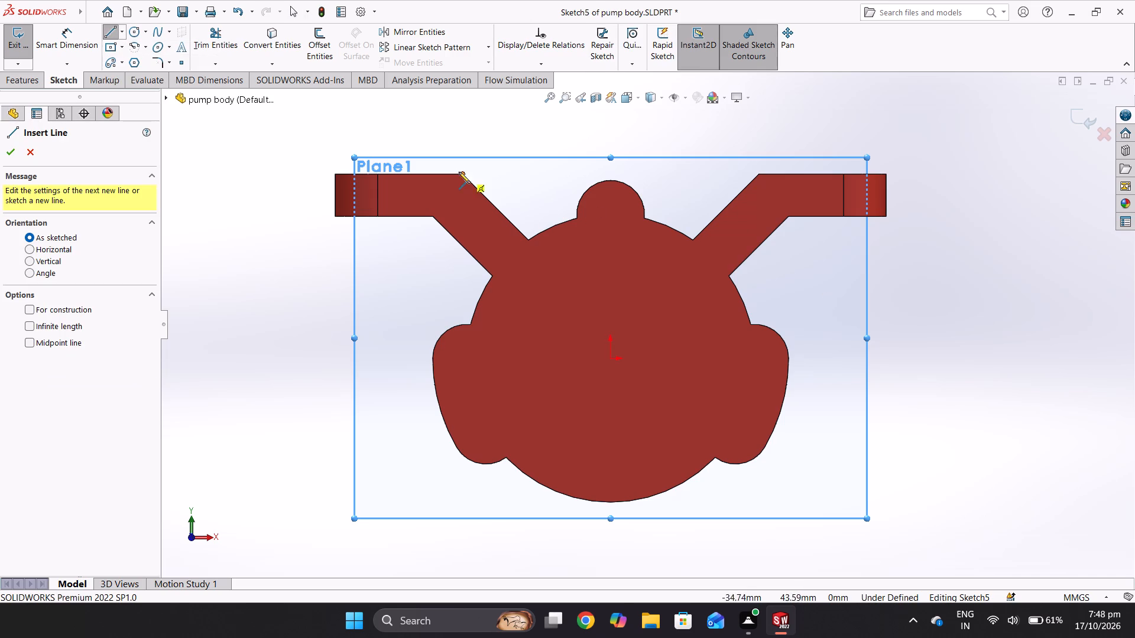
{"action": "left_click", "coordinate": [462, 174]}
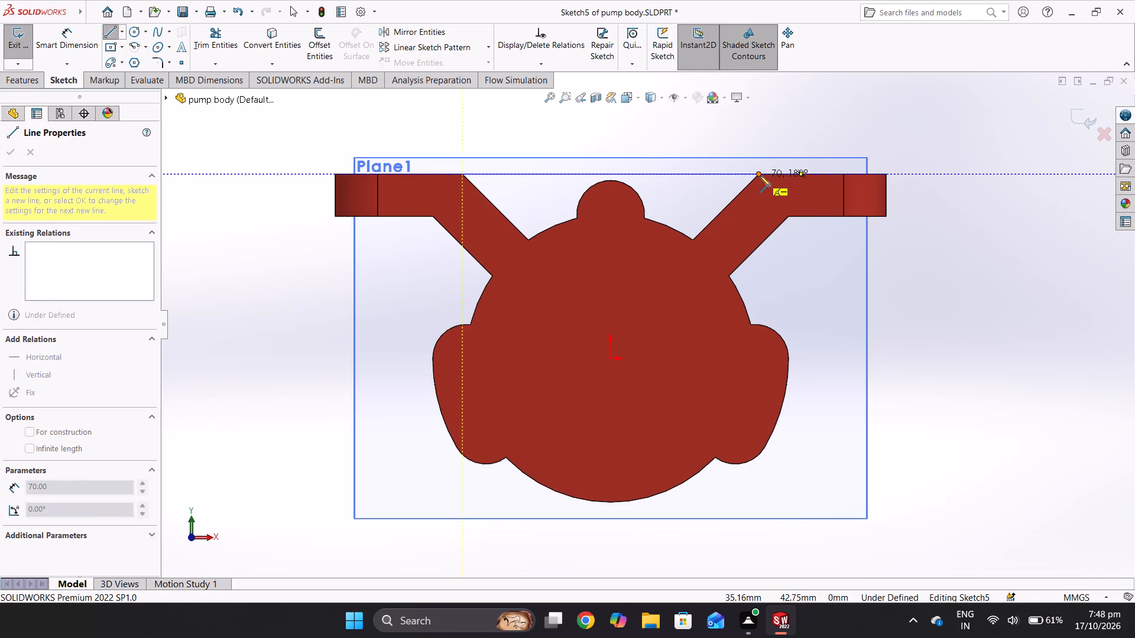
{"action": "left_click", "coordinate": [759, 175]}
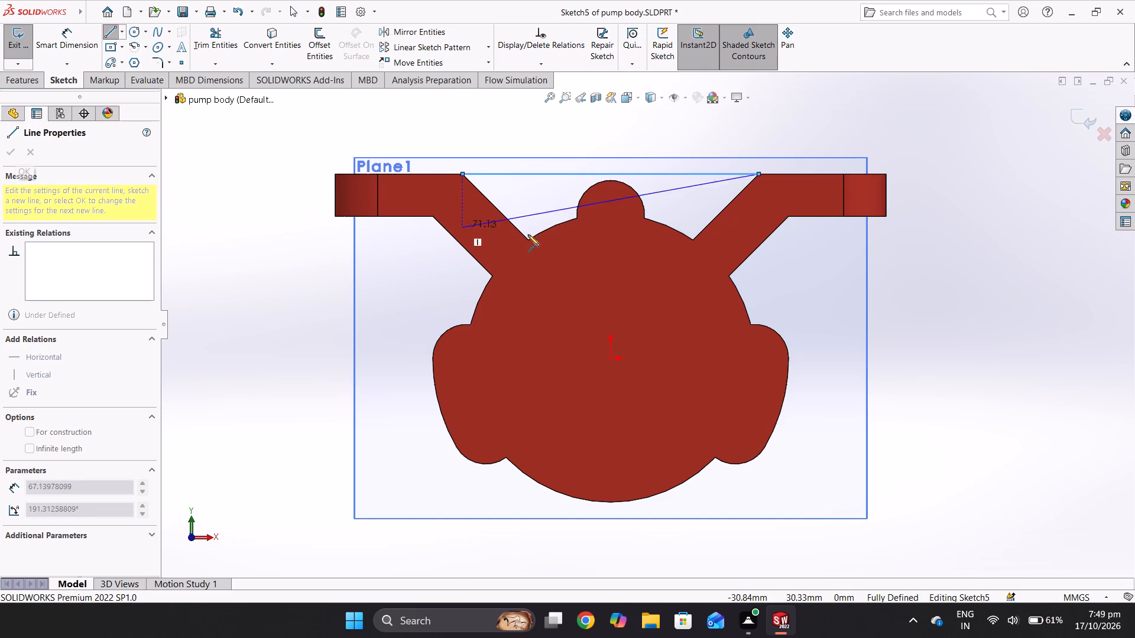
{"action": "key", "text": "Escape"}
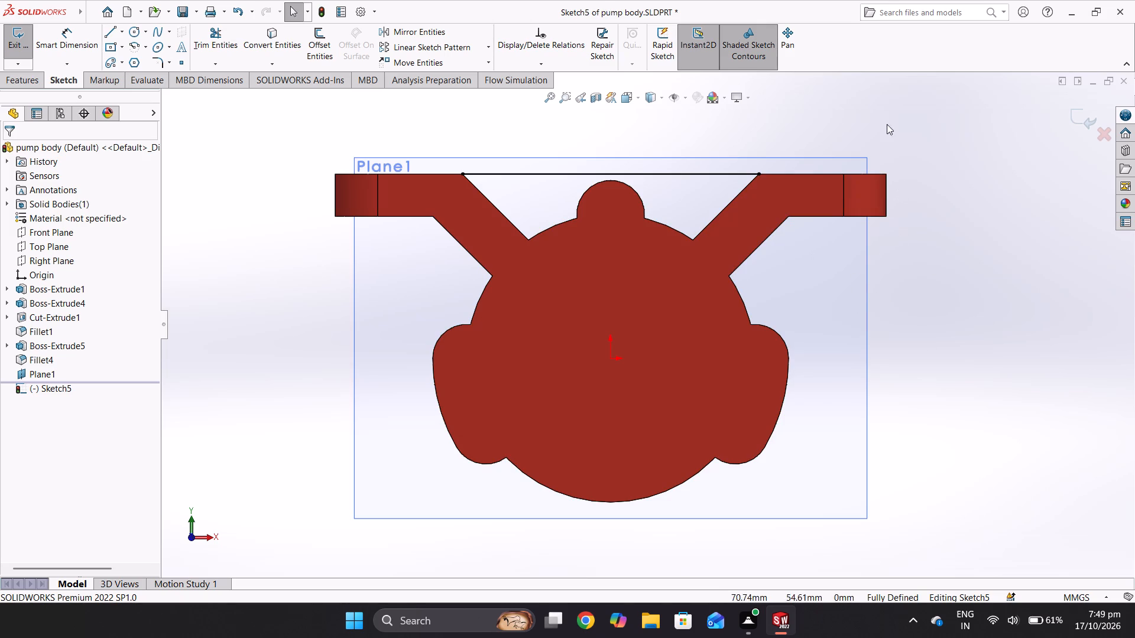
Create a 6 mm thick rib from the sketched line, filling the gap between the two supports and the cylinder.
{"action": "middle_click_drag", "start_coordinate": [774, 206], "coordinate": [761, 273]}
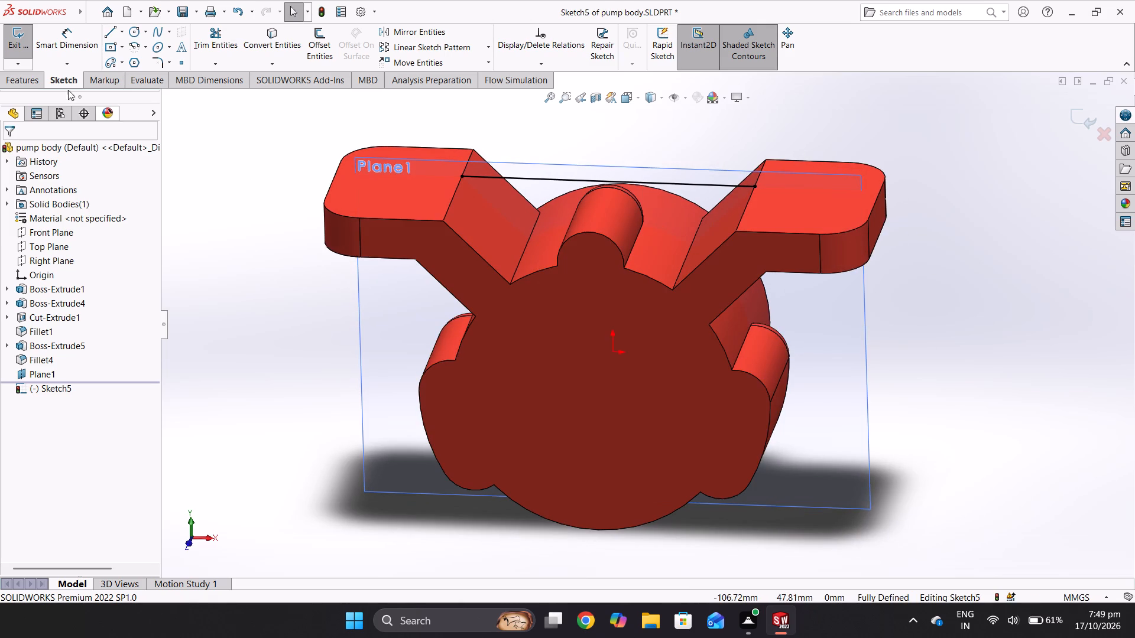
{"action": "left_click", "coordinate": [34, 77]}
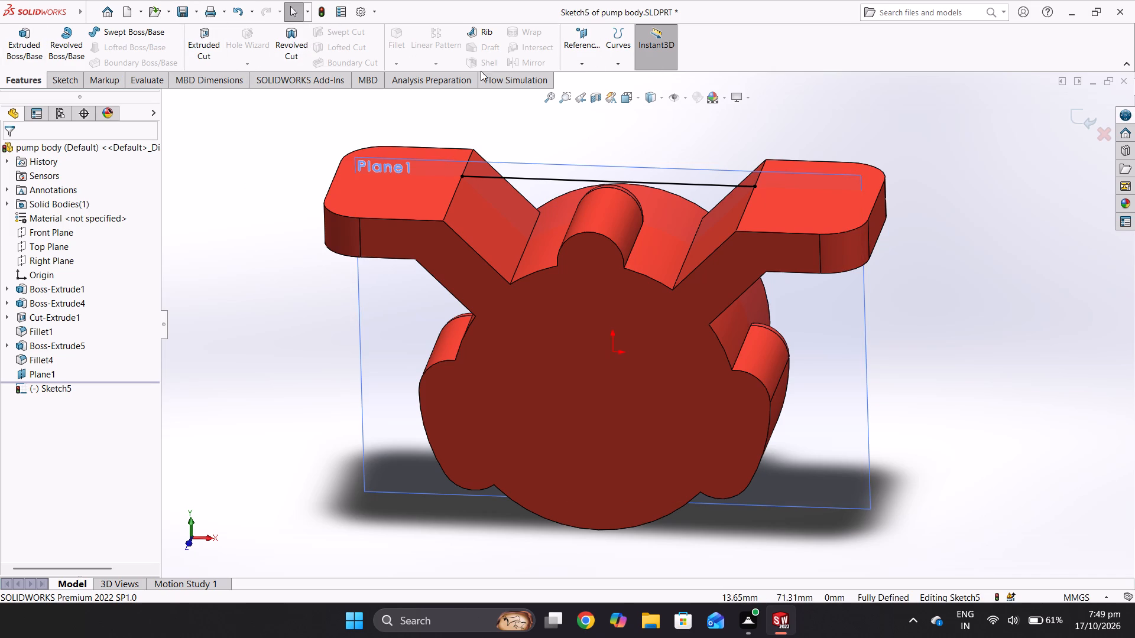
{"action": "left_click", "coordinate": [479, 34]}
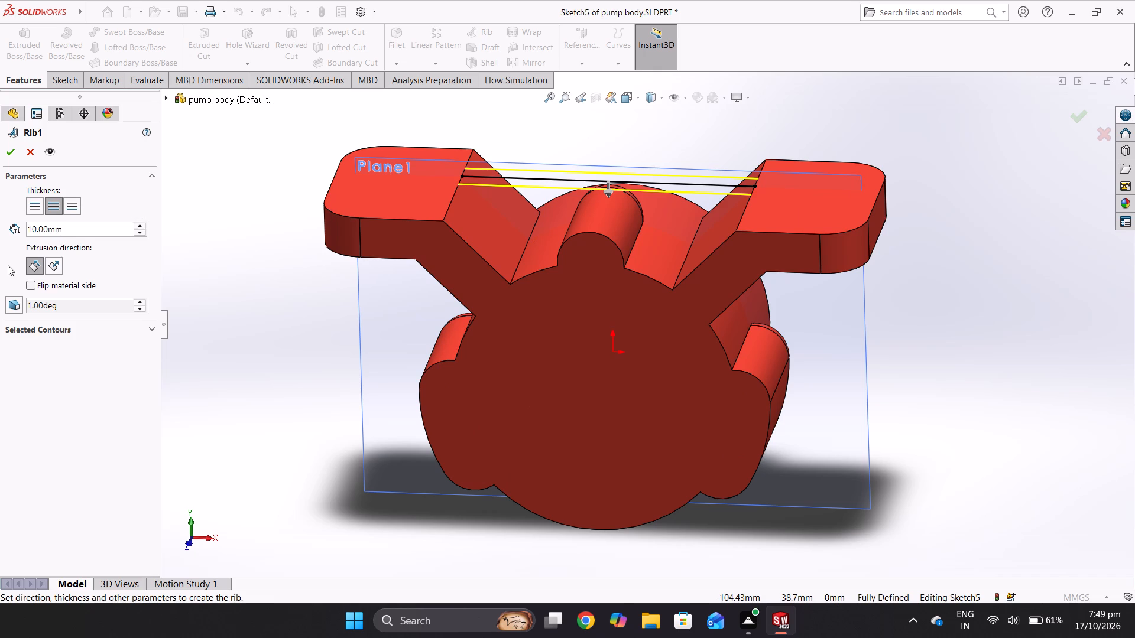
{"action": "double_click", "coordinate": [79, 229]}
{"action": "key", "text": "6"}
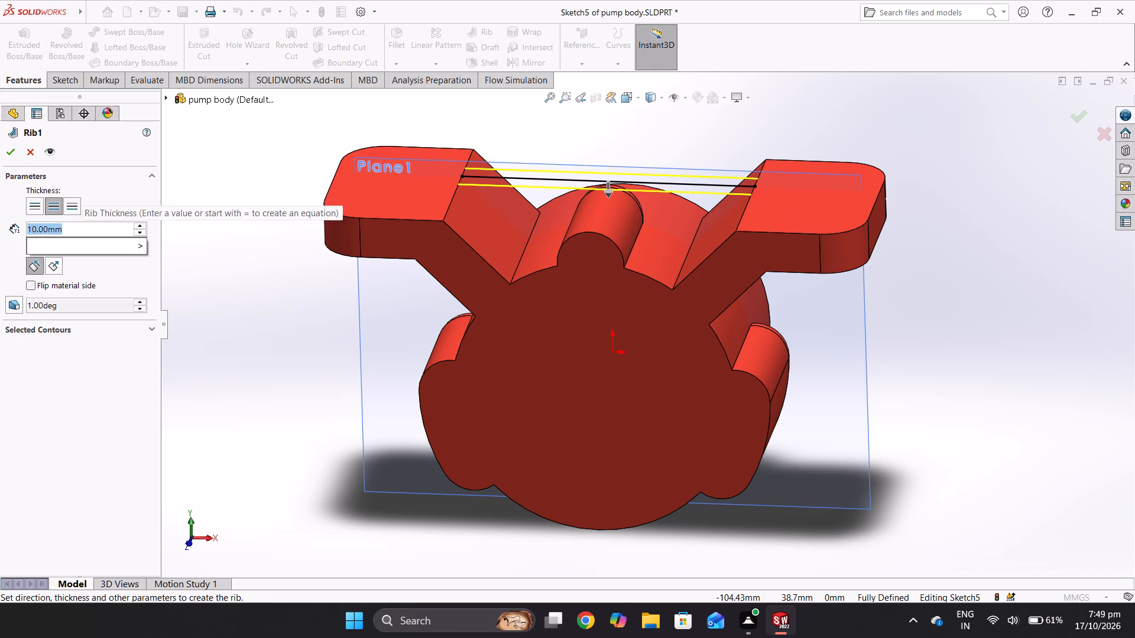
{"action": "key", "text": "Return"}
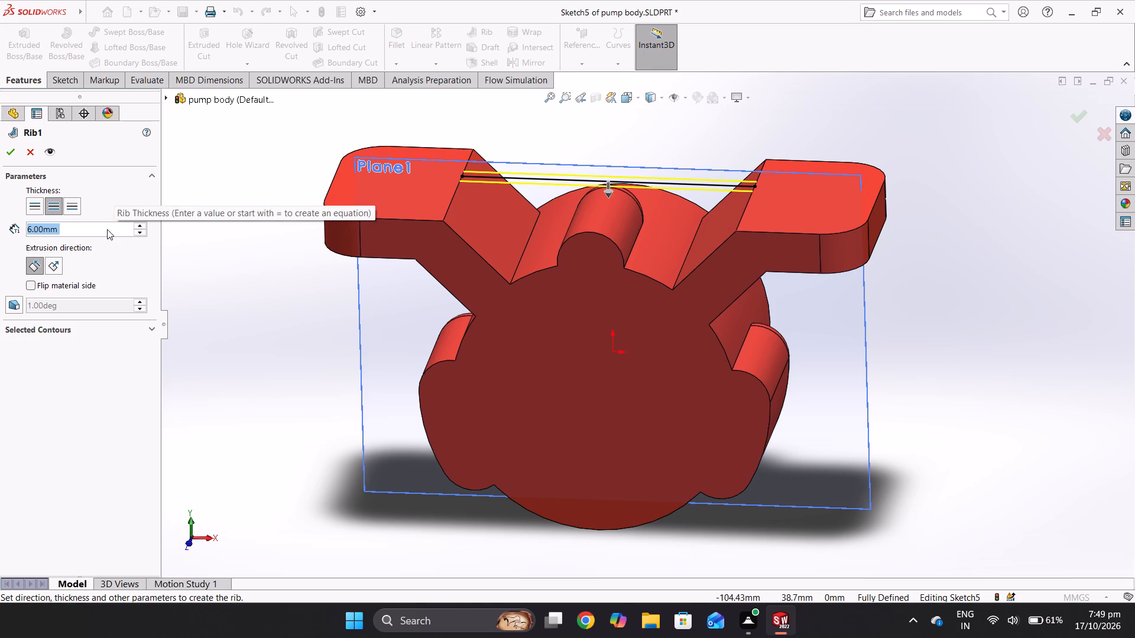
{"action": "left_click", "coordinate": [8, 158]}
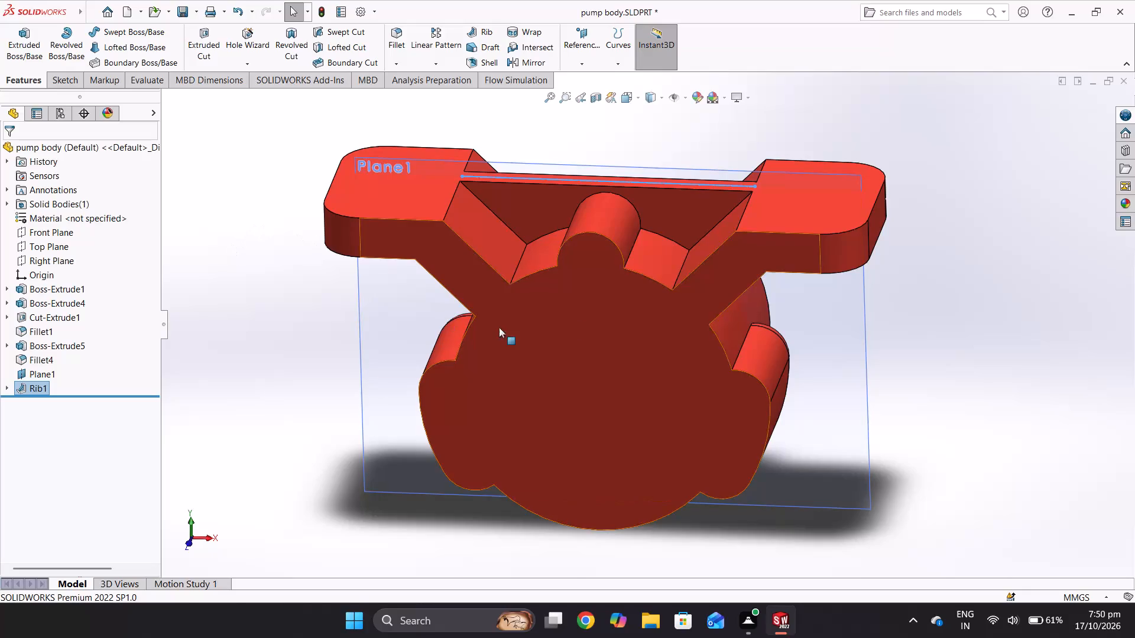
Hide the offset reference plane.
{"action": "right_click", "coordinate": [834, 327]}
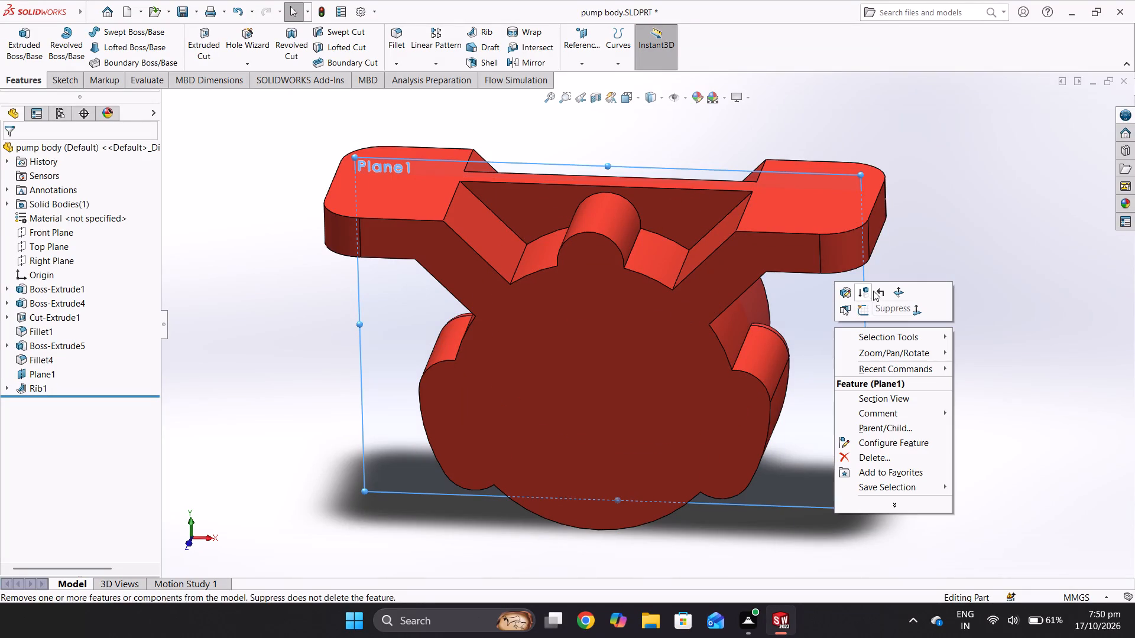
{"action": "left_click", "coordinate": [881, 309]}
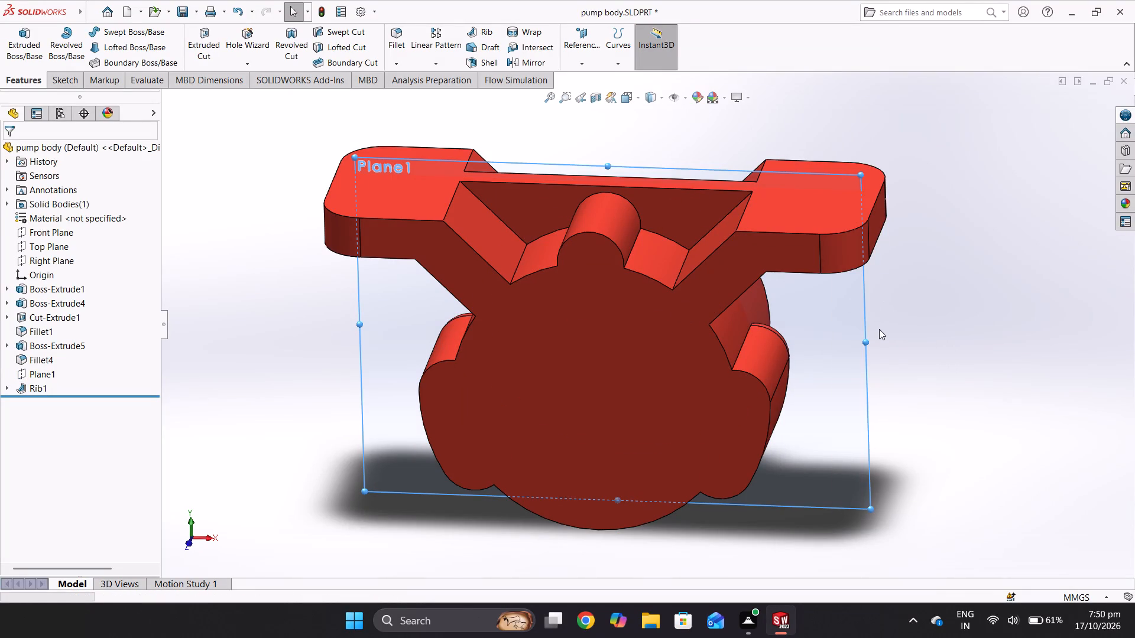
Examine the pump body from all sides, including the new rib, the supports, the lugs and both end faces.
{"action": "middle_click_drag", "start_coordinate": [682, 288], "coordinate": [599, 442]}
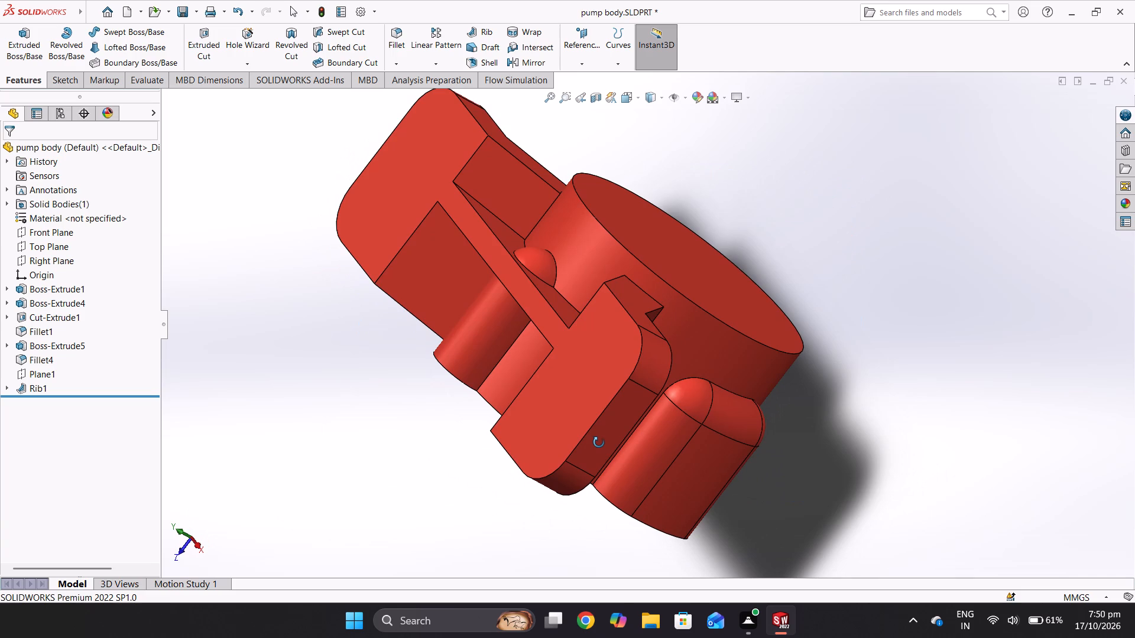
{"action": "middle_click_drag", "start_coordinate": [599, 442], "coordinate": [596, 445]}
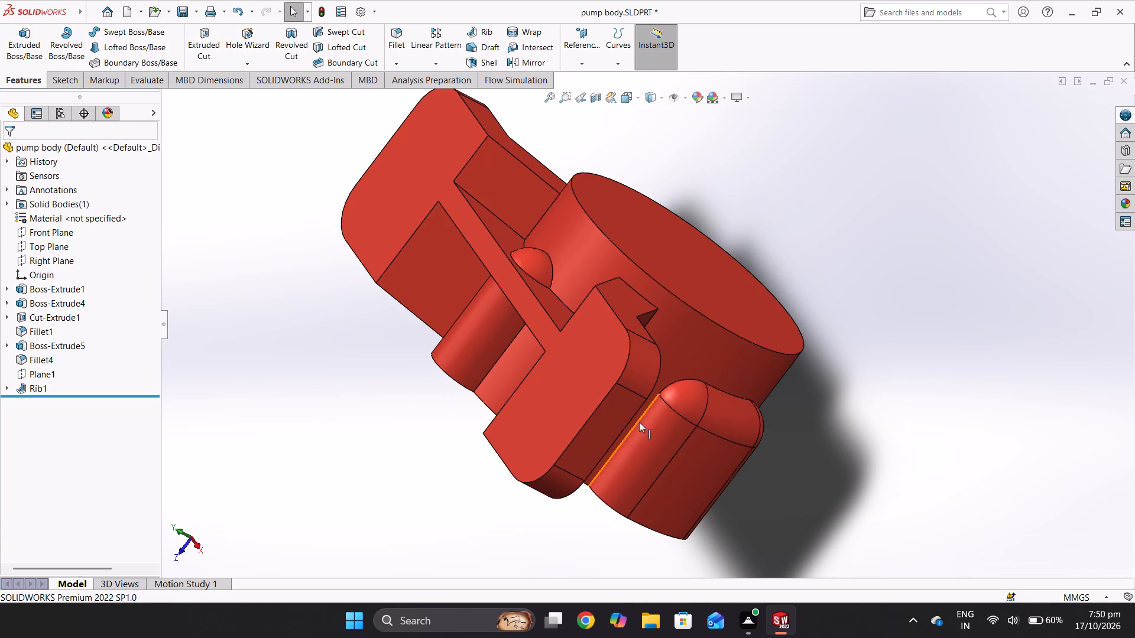
{"action": "middle_click_drag", "start_coordinate": [640, 421], "coordinate": [478, 434]}
{"action": "middle_click_drag", "start_coordinate": [664, 385], "coordinate": [712, 557]}
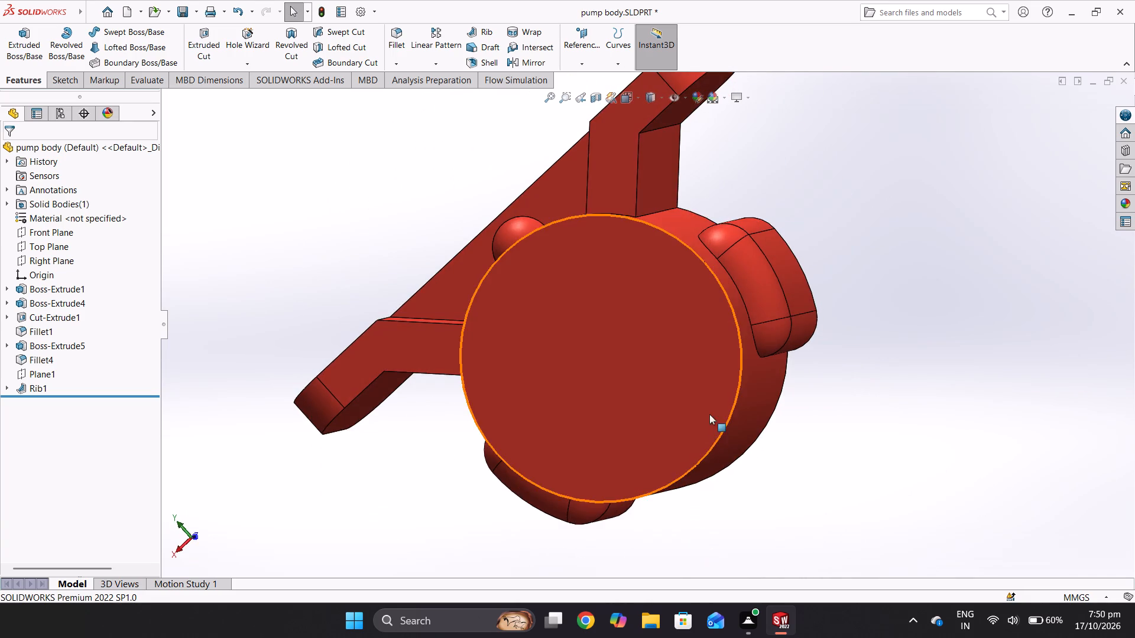
{"action": "middle_click_drag", "start_coordinate": [710, 413], "coordinate": [727, 470]}
{"action": "middle_click_drag", "start_coordinate": [764, 401], "coordinate": [867, 418]}
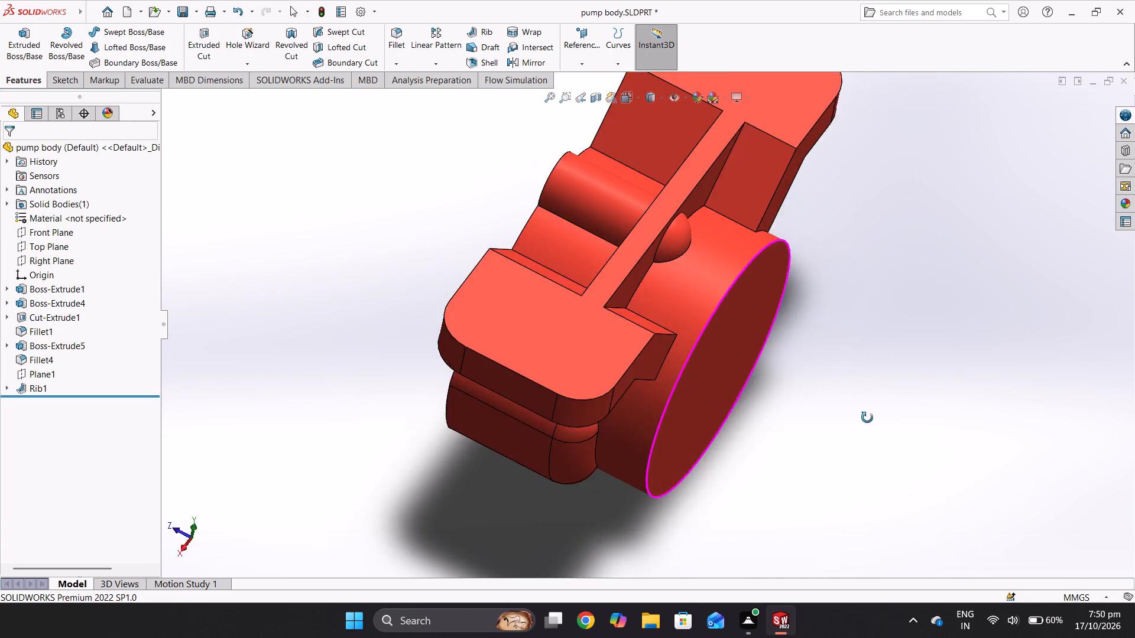
{"action": "middle_click_drag", "start_coordinate": [867, 418], "coordinate": [822, 392]}
{"action": "middle_click_drag", "start_coordinate": [822, 395], "coordinate": [825, 401]}
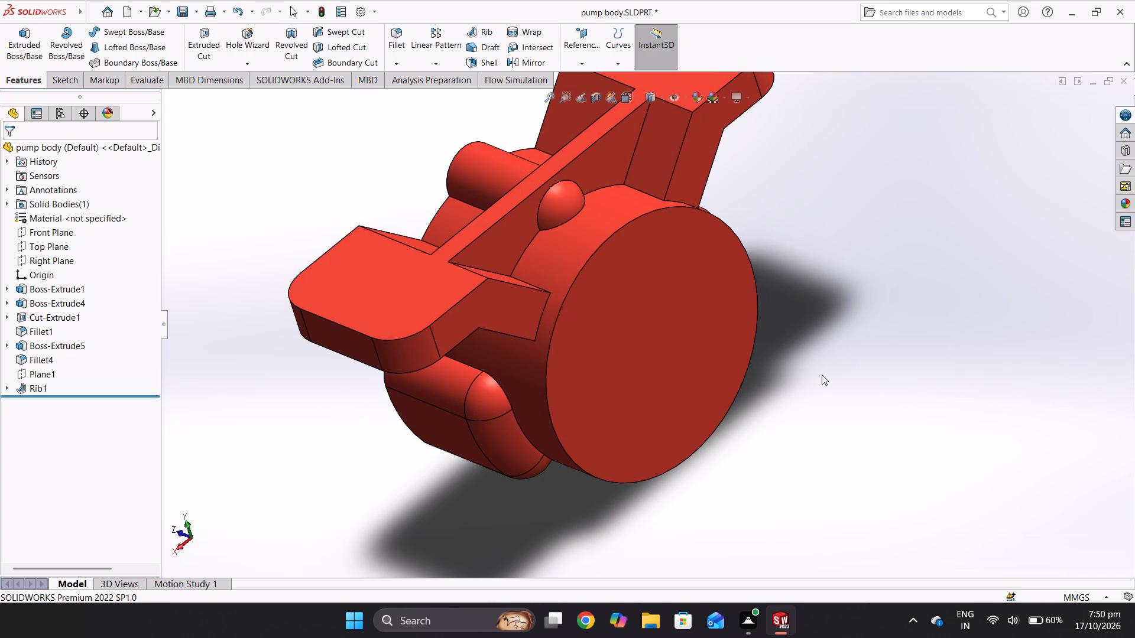
{"action": "middle_click_drag", "start_coordinate": [839, 369], "coordinate": [829, 428]}
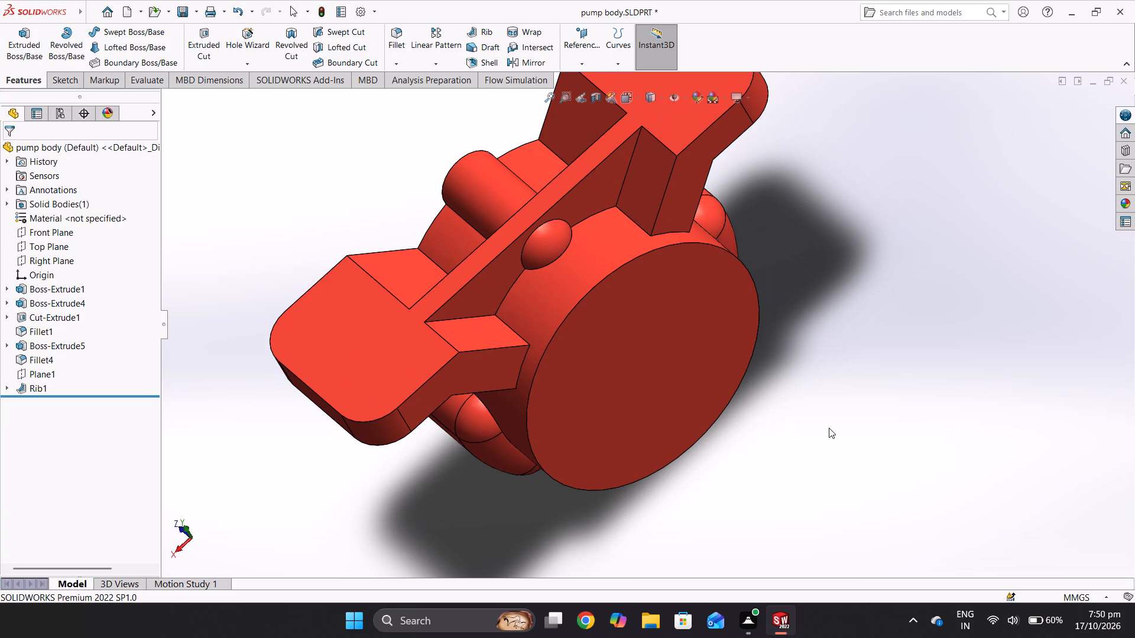
{"action": "middle_click_drag", "start_coordinate": [831, 352], "coordinate": [836, 452]}
{"action": "middle_click_drag", "start_coordinate": [752, 313], "coordinate": [795, 406]}
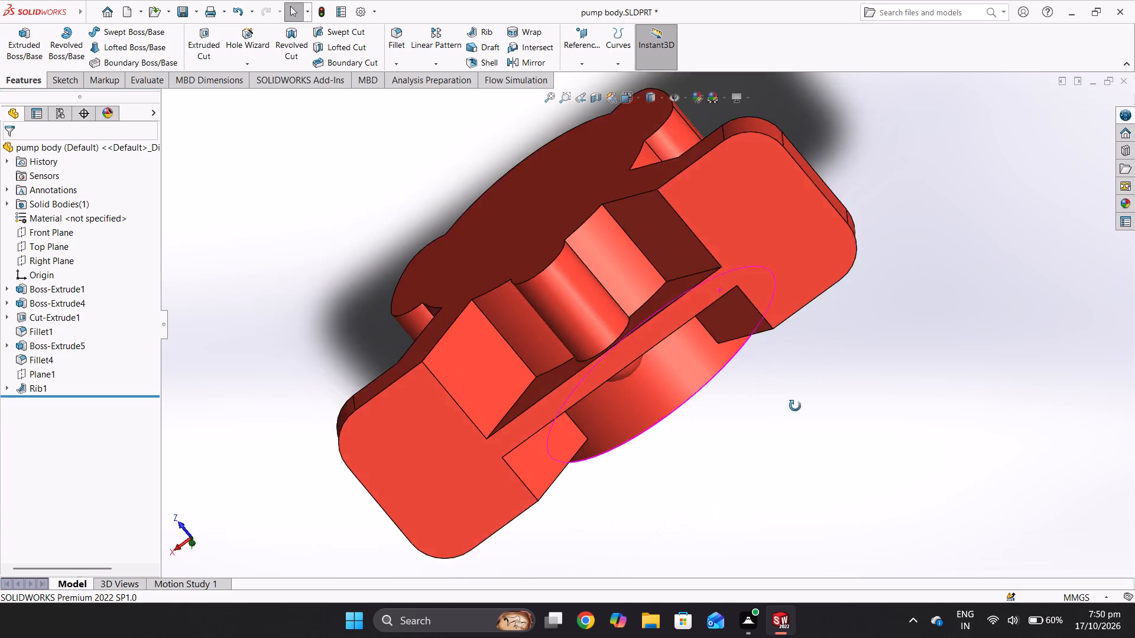
{"action": "middle_click_drag", "start_coordinate": [795, 406], "coordinate": [728, 330]}
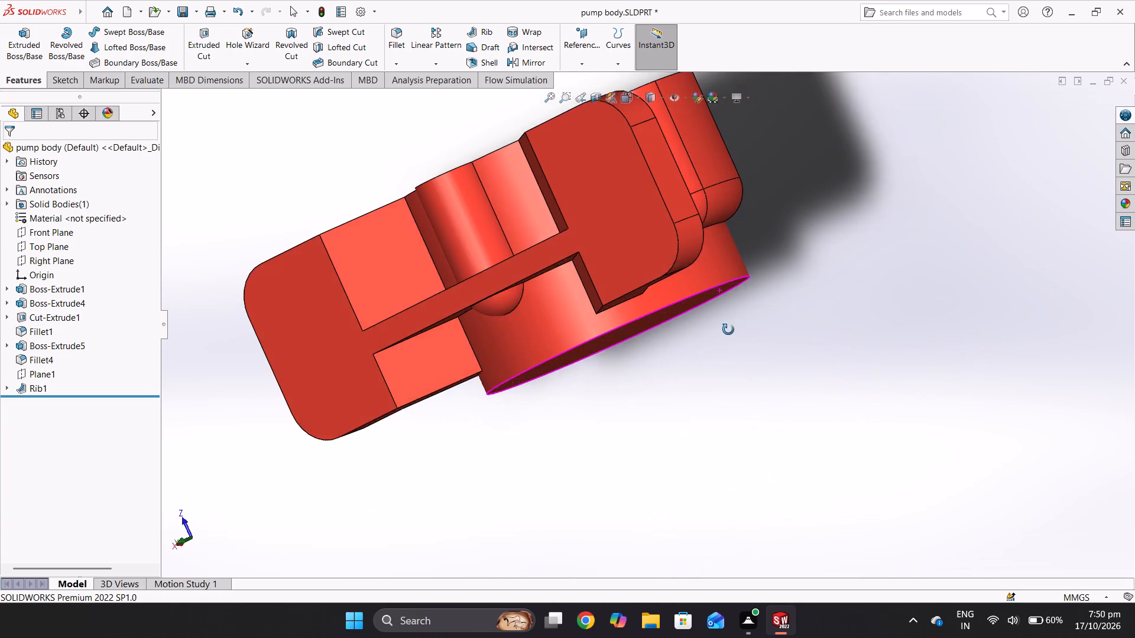
{"action": "middle_click_drag", "start_coordinate": [728, 330], "coordinate": [574, 363]}
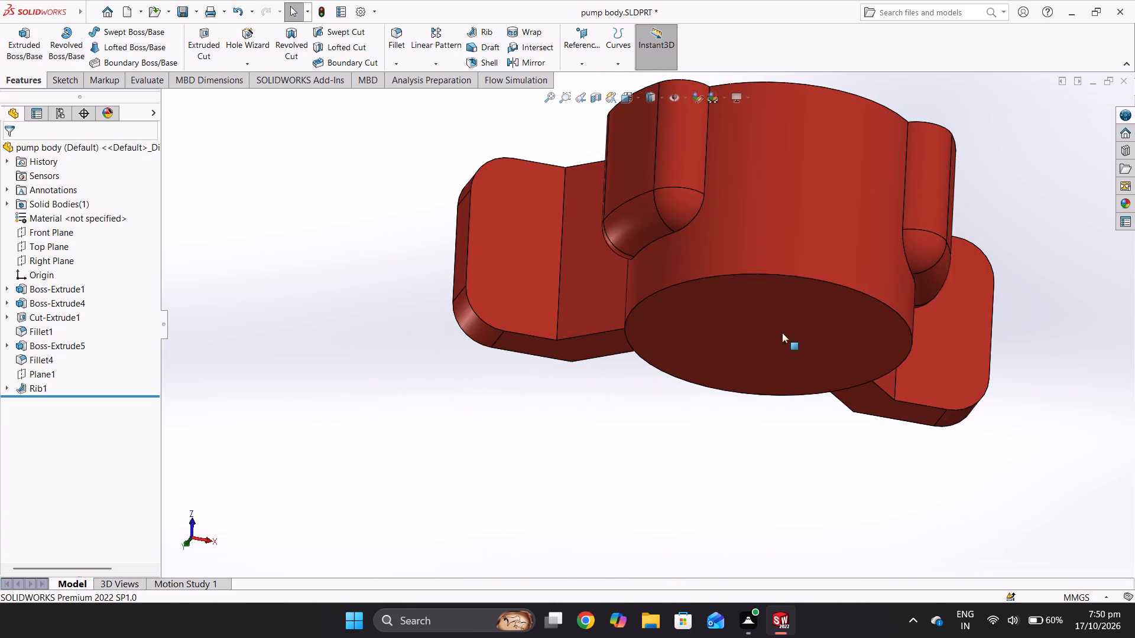
{"action": "middle_click_drag", "start_coordinate": [782, 342], "coordinate": [745, 499]}
{"action": "middle_click_drag", "start_coordinate": [800, 320], "coordinate": [570, 295]}
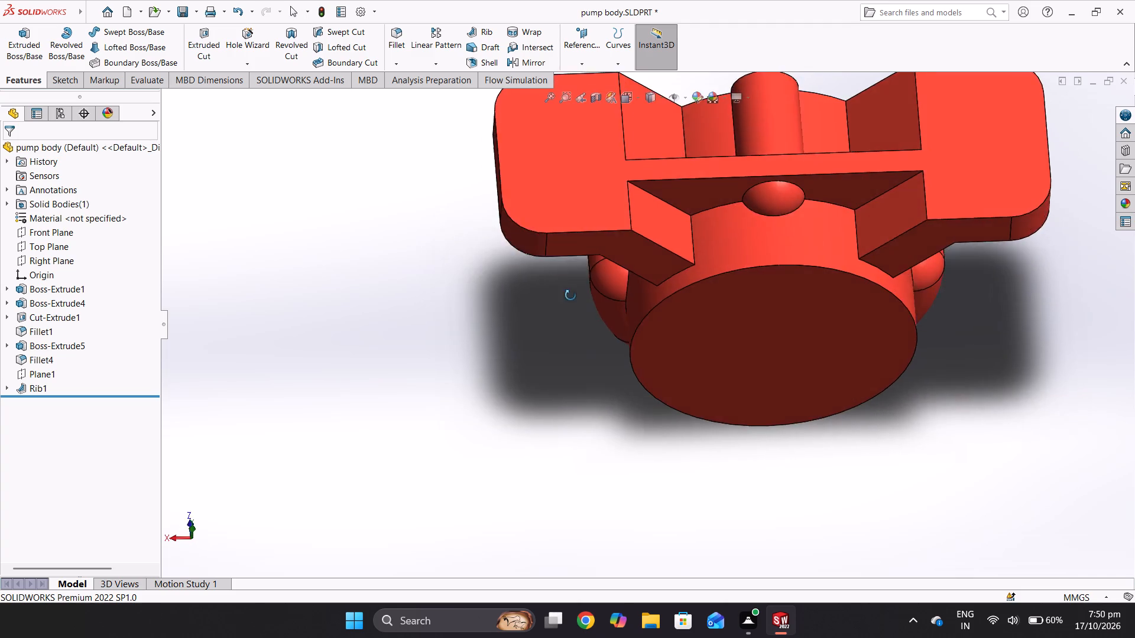
{"action": "middle_click_drag", "start_coordinate": [570, 295], "coordinate": [564, 302]}
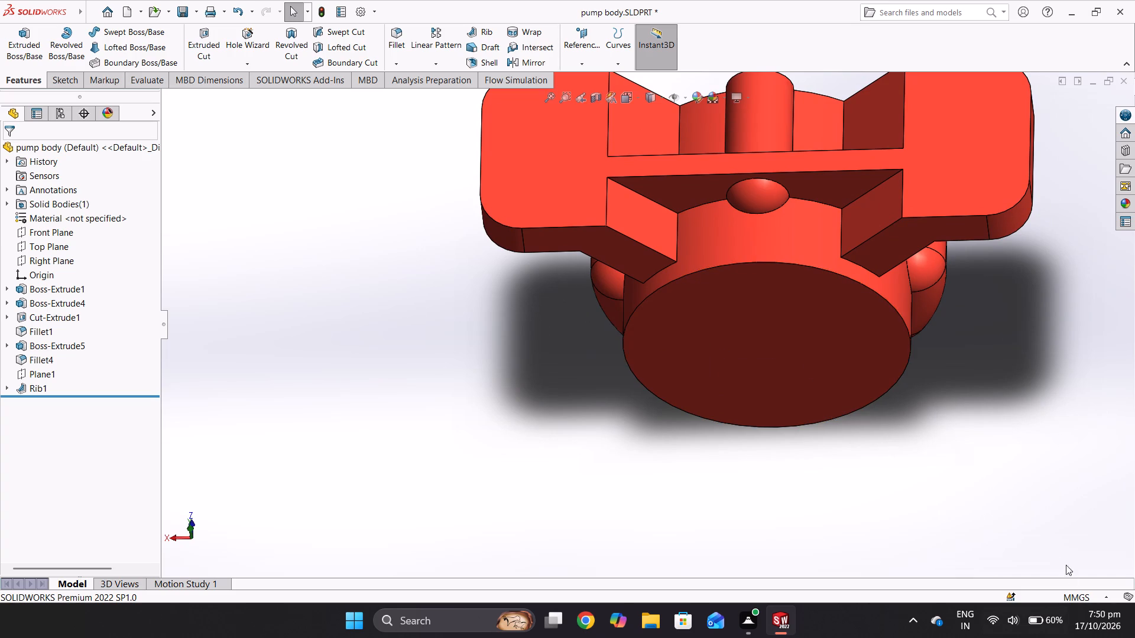
{"action": "scroll", "coordinate": [968, 386], "scroll_direction": "down", "scroll_amount": 1}
{"action": "scroll", "coordinate": [964, 336], "scroll_direction": "up", "scroll_amount": 1}
{"action": "middle_click_drag", "start_coordinate": [963, 309], "coordinate": [818, 364]}
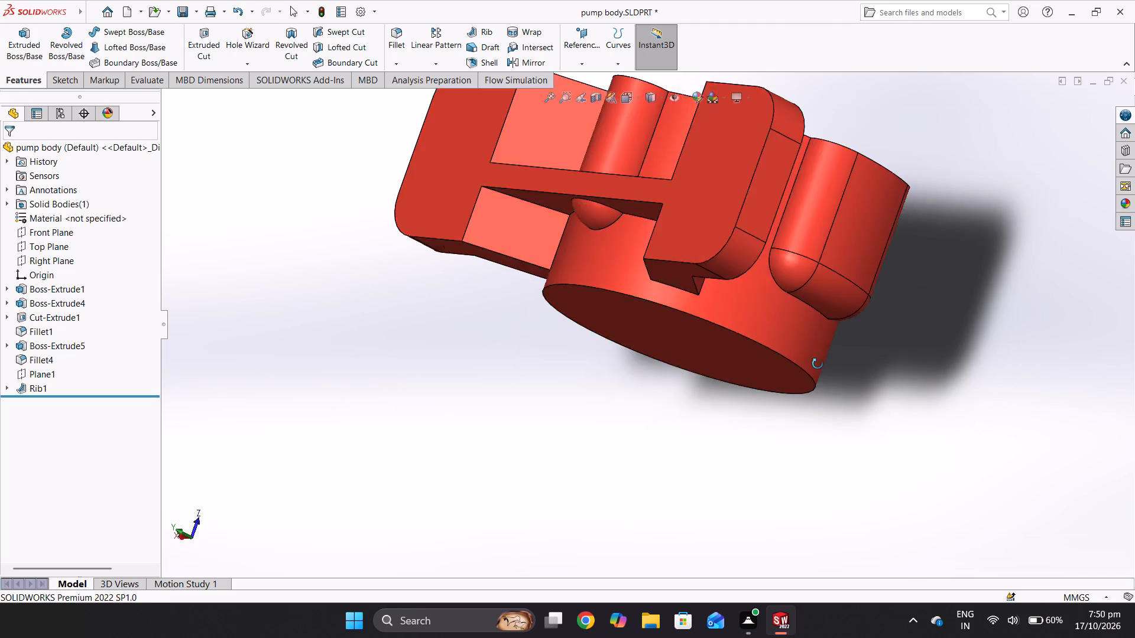
{"action": "middle_click_drag", "start_coordinate": [818, 364], "coordinate": [810, 365]}
{"action": "middle_click_drag", "start_coordinate": [884, 216], "coordinate": [850, 301]}
{"action": "scroll", "coordinate": [839, 141], "scroll_direction": "up", "scroll_amount": 2}
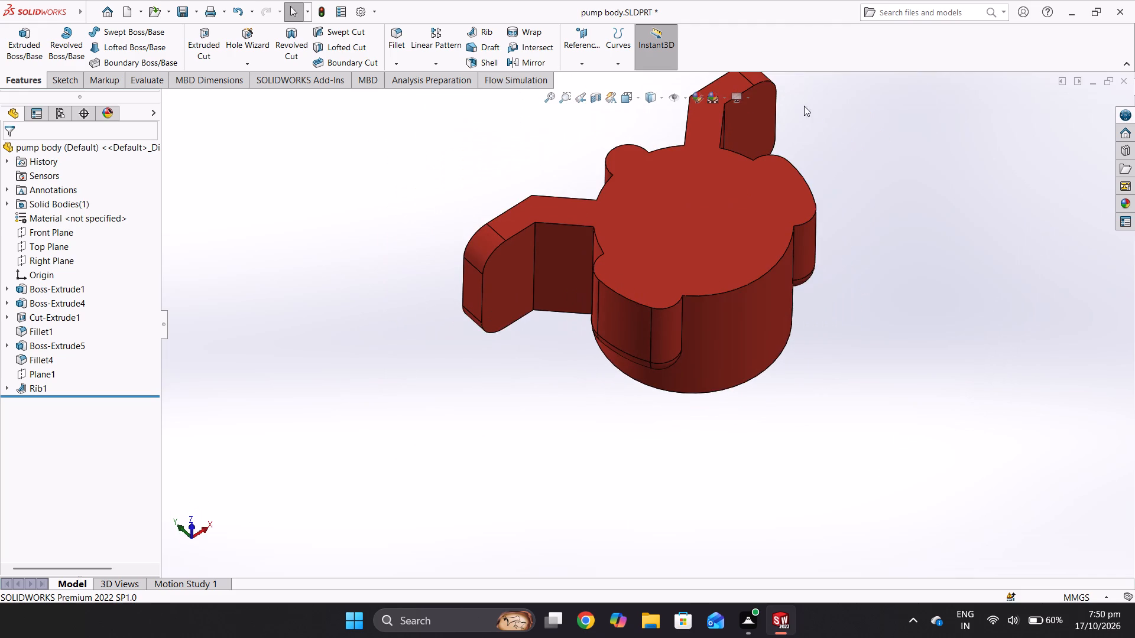
{"action": "scroll", "coordinate": [799, 134], "scroll_direction": "up", "scroll_amount": 3}
{"action": "scroll", "coordinate": [775, 129], "scroll_direction": "down", "scroll_amount": 3}
{"action": "scroll", "coordinate": [646, 336], "scroll_direction": "down", "scroll_amount": 1}
{"action": "middle_click_drag", "start_coordinate": [654, 349], "coordinate": [646, 429]}
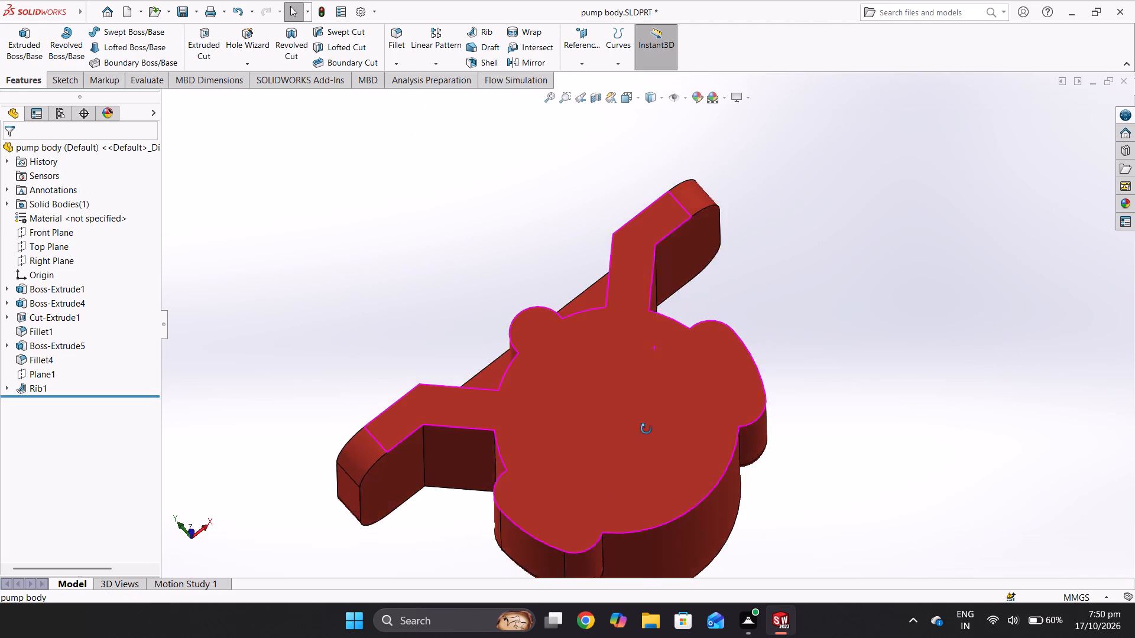
{"action": "middle_click_drag", "start_coordinate": [646, 429], "coordinate": [661, 492]}
{"action": "middle_click_drag", "start_coordinate": [605, 352], "coordinate": [740, 414]}
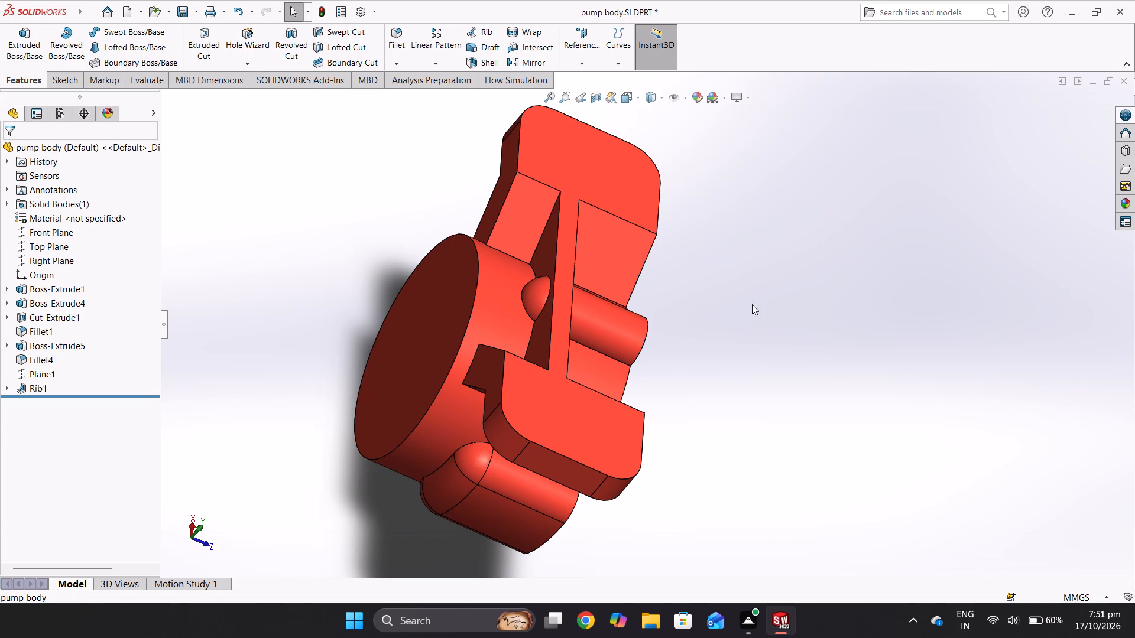
{"action": "middle_click_drag", "start_coordinate": [718, 311], "coordinate": [830, 340]}
{"action": "middle_click_drag", "start_coordinate": [804, 320], "coordinate": [808, 325]}
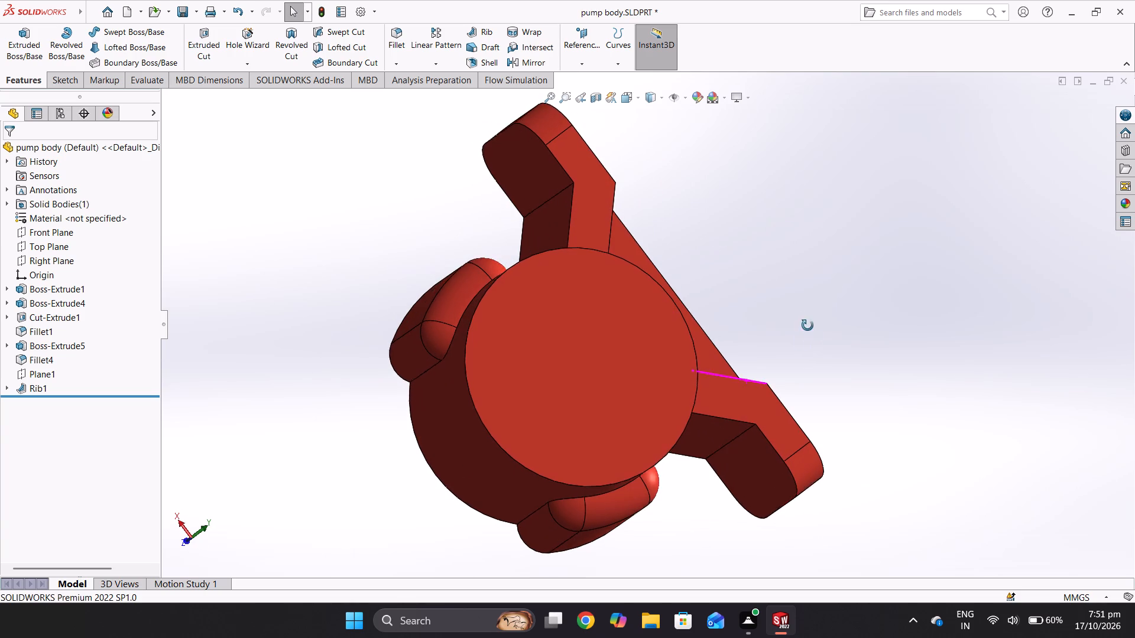
{"action": "middle_click_drag", "start_coordinate": [808, 325], "coordinate": [819, 347]}
{"action": "middle_click_drag", "start_coordinate": [721, 269], "coordinate": [740, 344]}
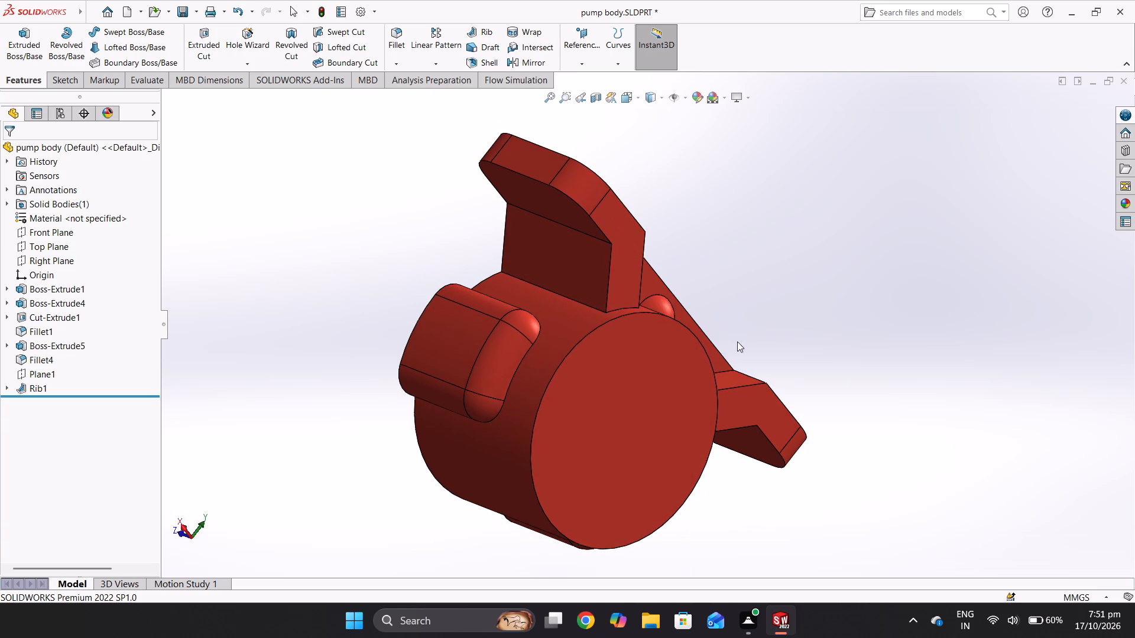
{"action": "middle_click_drag", "start_coordinate": [699, 297], "coordinate": [714, 323]}
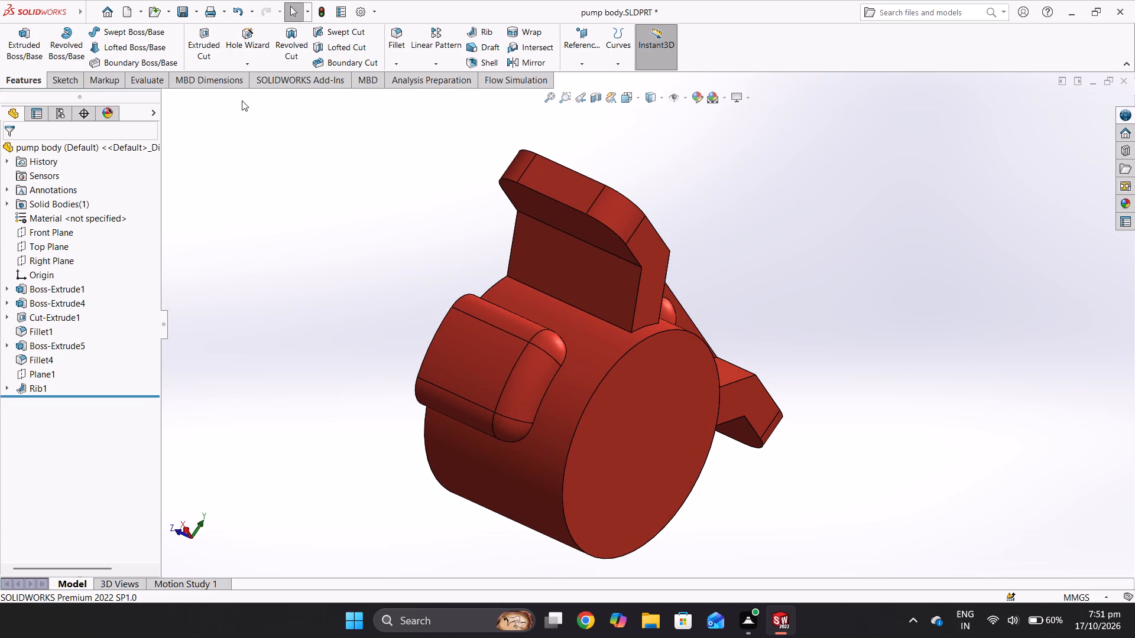
Start the Hole Wizard and look through the screw types offered under the ANSI Inch standard.
{"action": "left_click", "coordinate": [261, 47]}
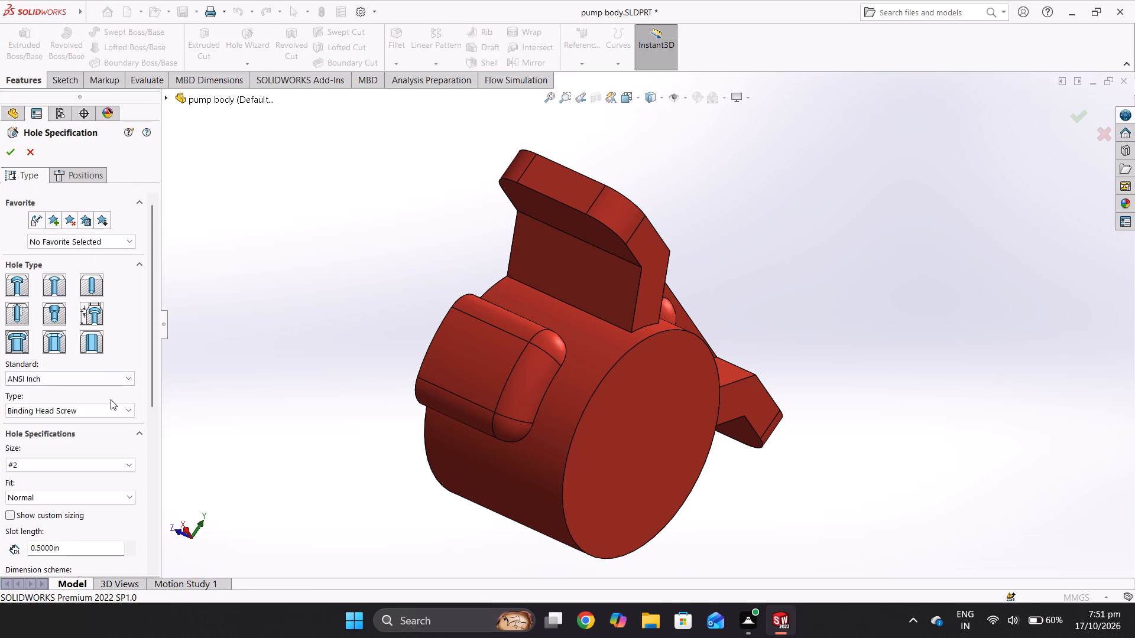
{"action": "left_click", "coordinate": [110, 417]}
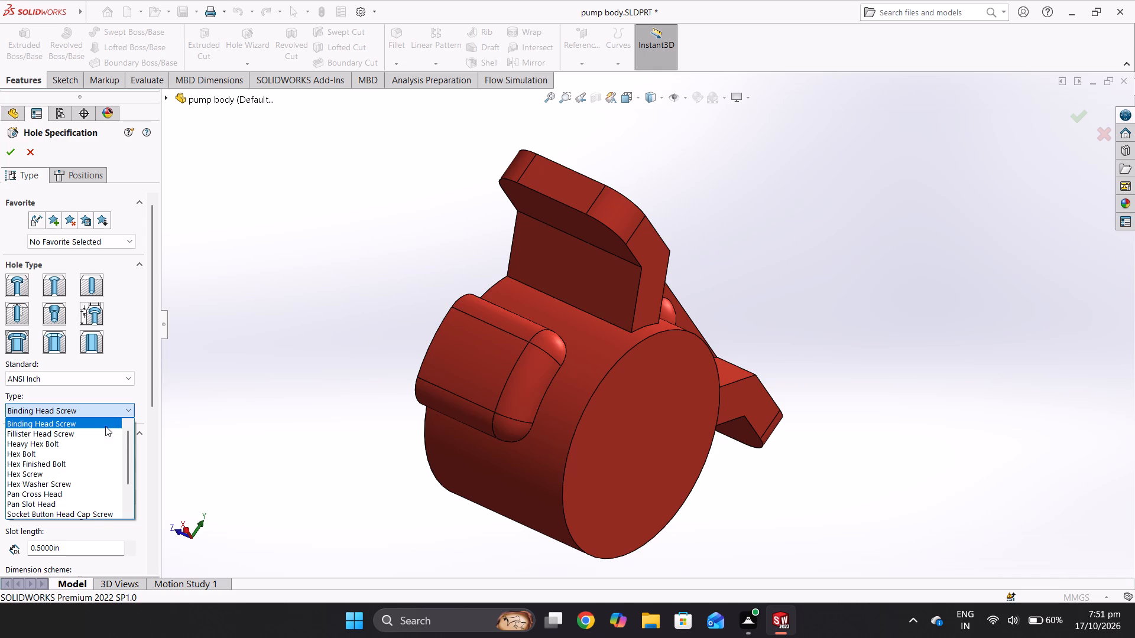
{"action": "scroll", "coordinate": [96, 452], "scroll_direction": "down", "scroll_amount": 9}
{"action": "scroll", "coordinate": [95, 445], "scroll_direction": "up", "scroll_amount": 3}
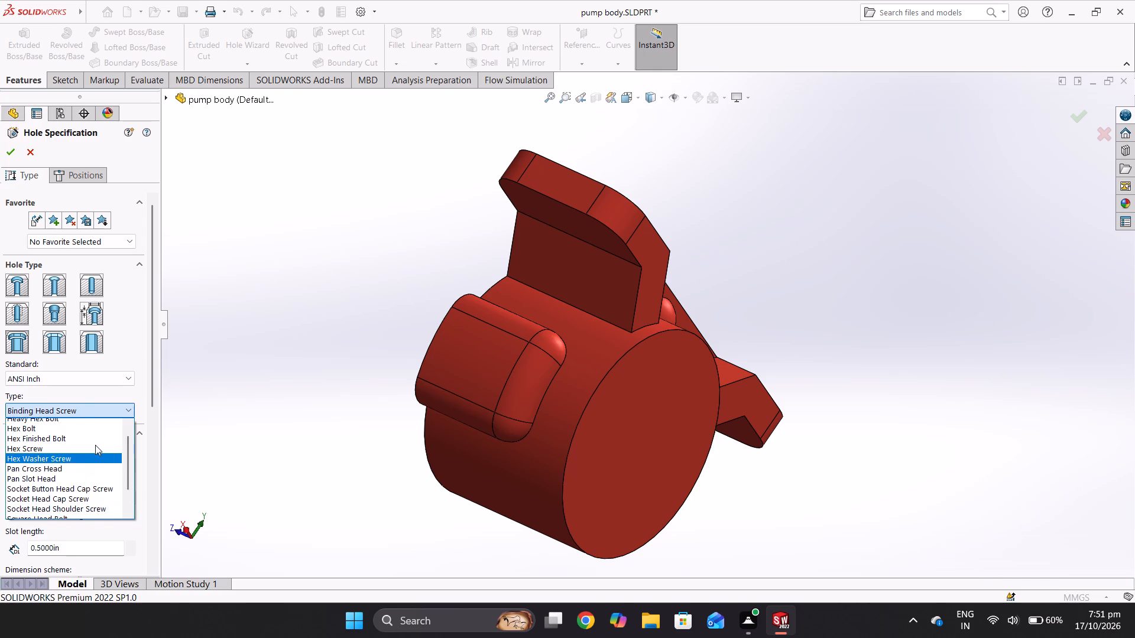
{"action": "scroll", "coordinate": [95, 445], "scroll_direction": "up", "scroll_amount": 10}
{"action": "scroll", "coordinate": [95, 442], "scroll_direction": "down", "scroll_amount": 18}
{"action": "scroll", "coordinate": [95, 442], "scroll_direction": "down", "scroll_amount": 5}
{"action": "scroll", "coordinate": [95, 442], "scroll_direction": "up", "scroll_amount": 5}
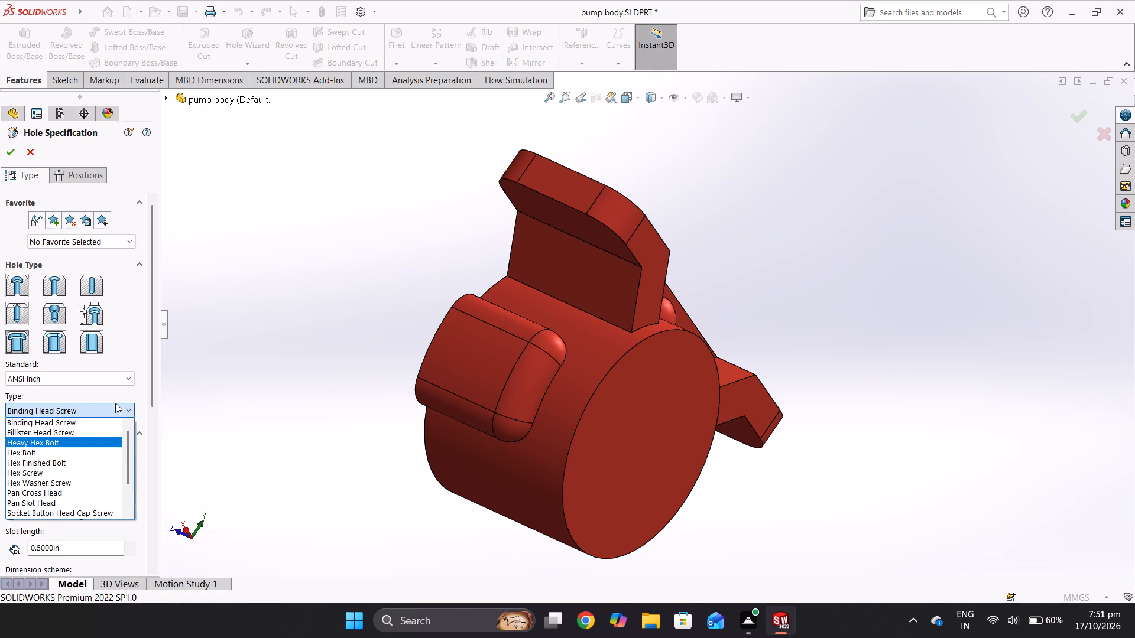
{"action": "left_click", "coordinate": [116, 409]}
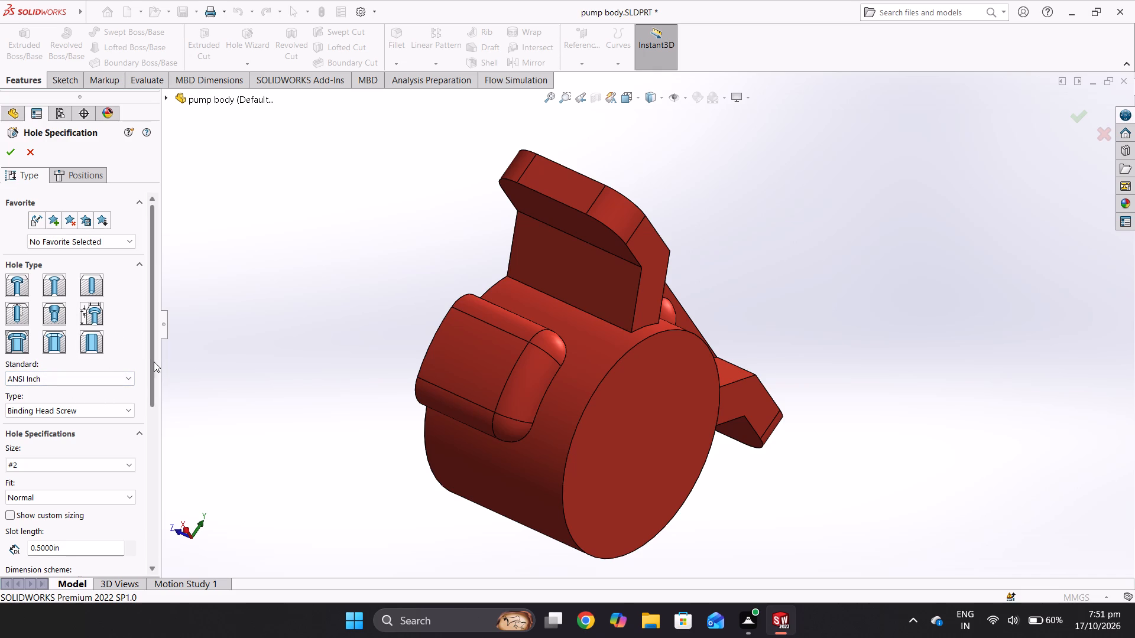
{"action": "left_click", "coordinate": [134, 411]}
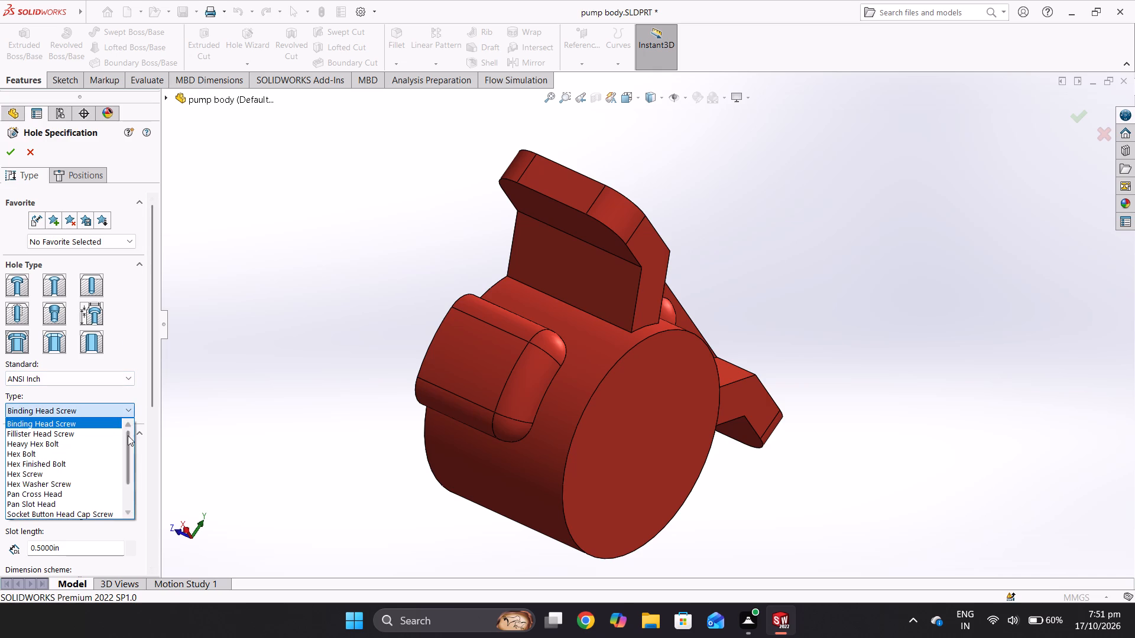
{"action": "scroll", "coordinate": [87, 453], "scroll_direction": "down", "scroll_amount": 17}
{"action": "scroll", "coordinate": [92, 459], "scroll_direction": "up", "scroll_amount": 6}
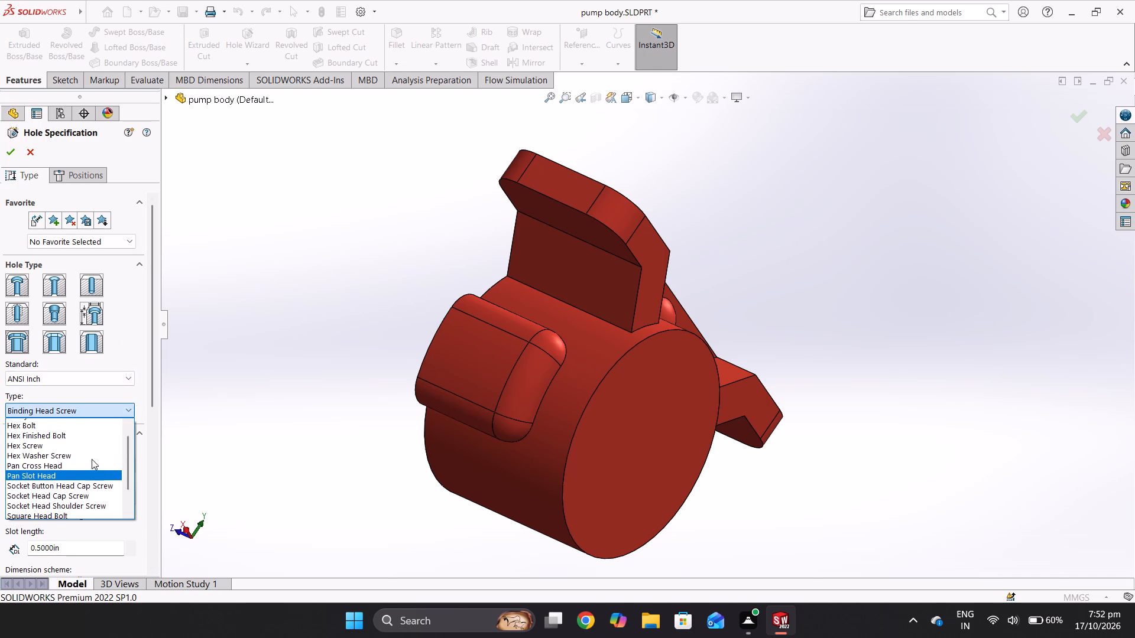
{"action": "scroll", "coordinate": [92, 459], "scroll_direction": "up", "scroll_amount": 14}
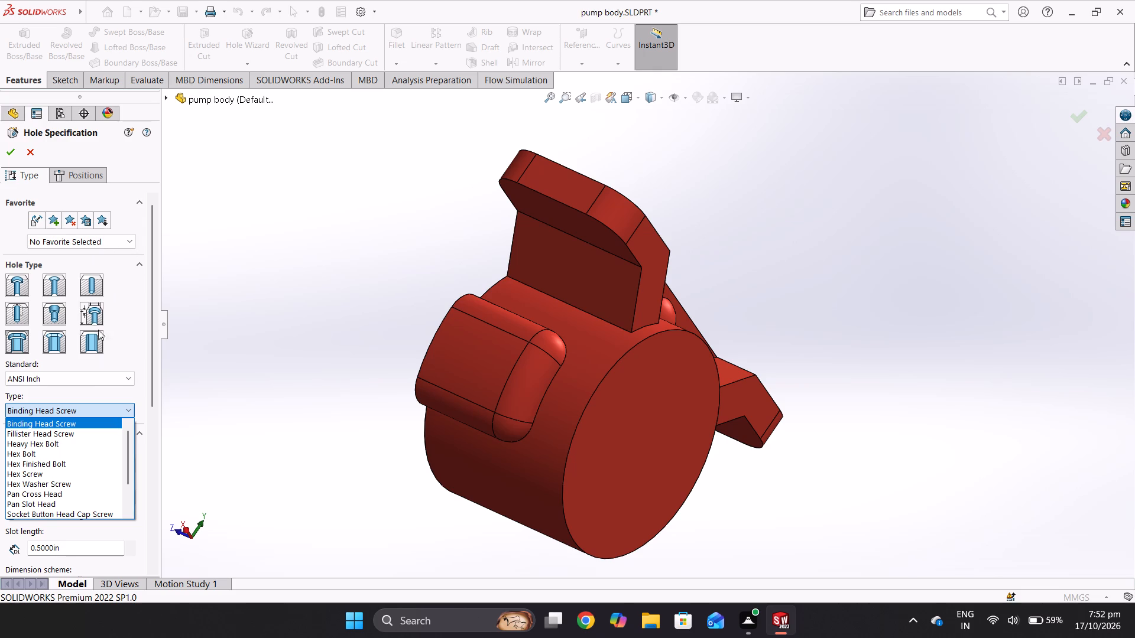
Switch the hole specification to a legacy hole of the Counterbored type.
{"action": "left_click", "coordinate": [99, 311]}
{"action": "left_click", "coordinate": [91, 315]}
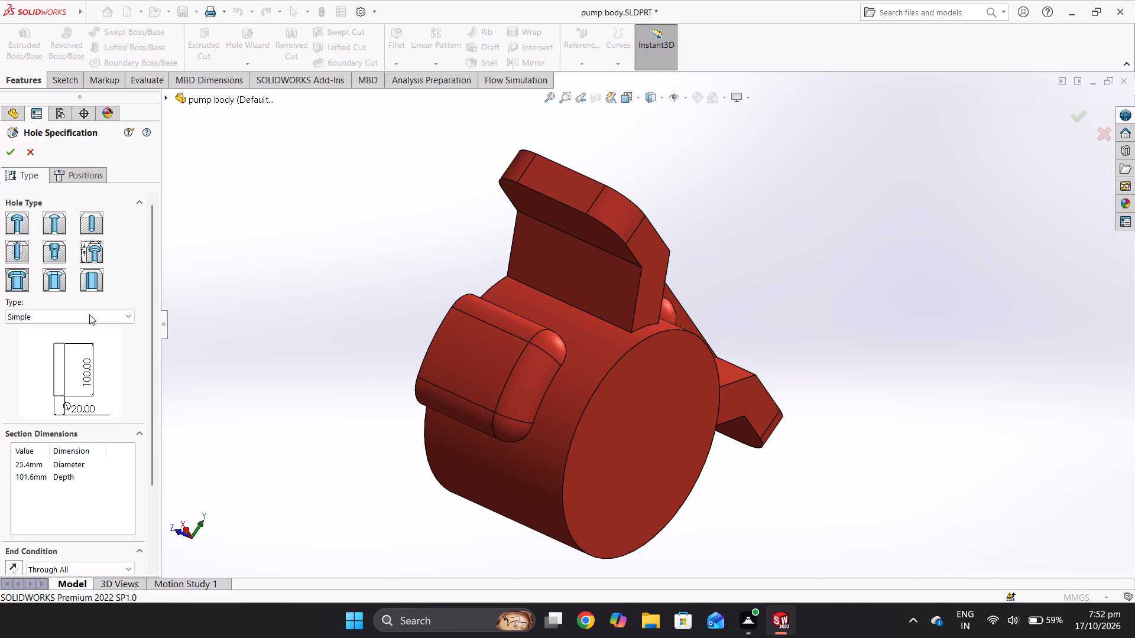
{"action": "left_click", "coordinate": [118, 319]}
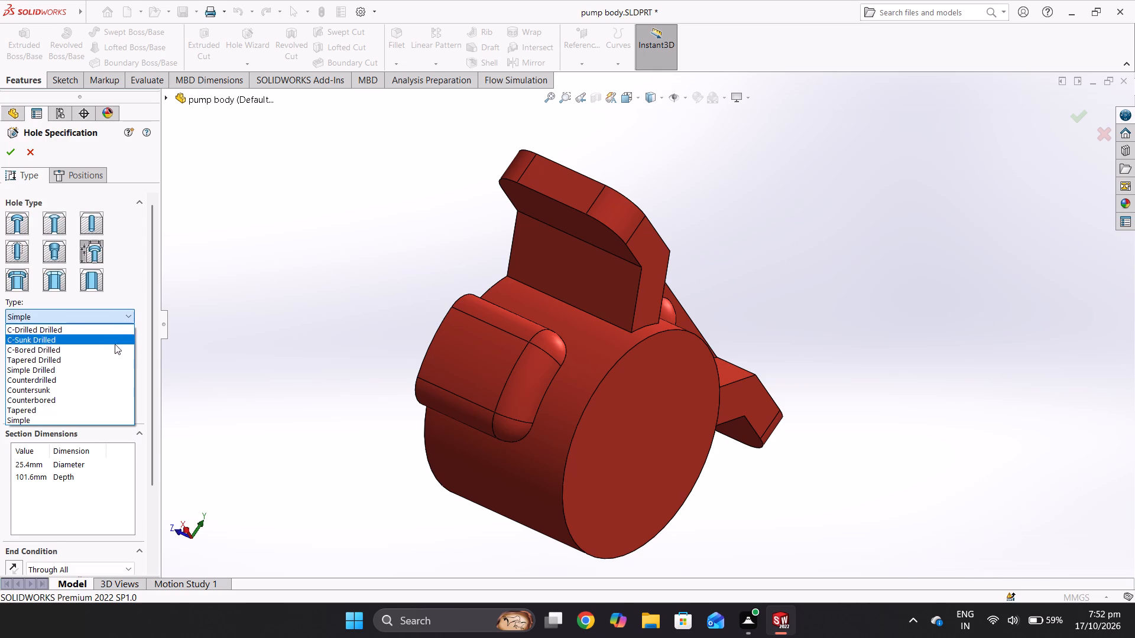
{"action": "left_click", "coordinate": [100, 400]}
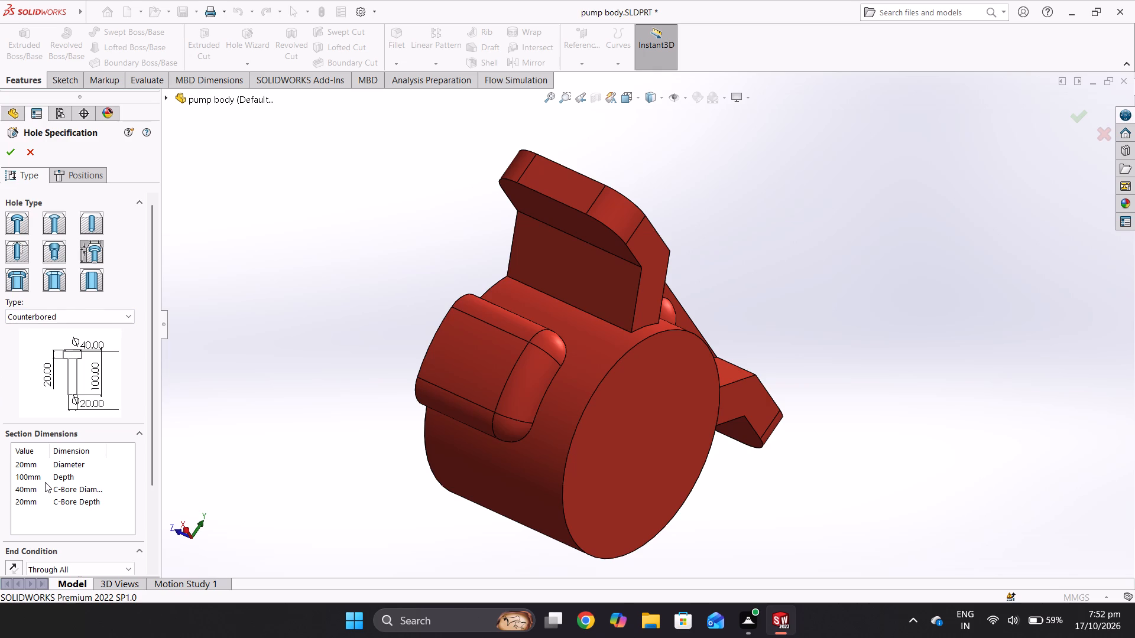
Set the counterbored hole's diameter to 9 mm in the section dimensions.
{"action": "scroll", "coordinate": [47, 491], "scroll_direction": "down", "scroll_amount": 2}
{"action": "left_click", "coordinate": [24, 465]}
{"action": "key", "text": "9"}
{"action": "key", "text": "Return"}
{"action": "key", "text": "9"}
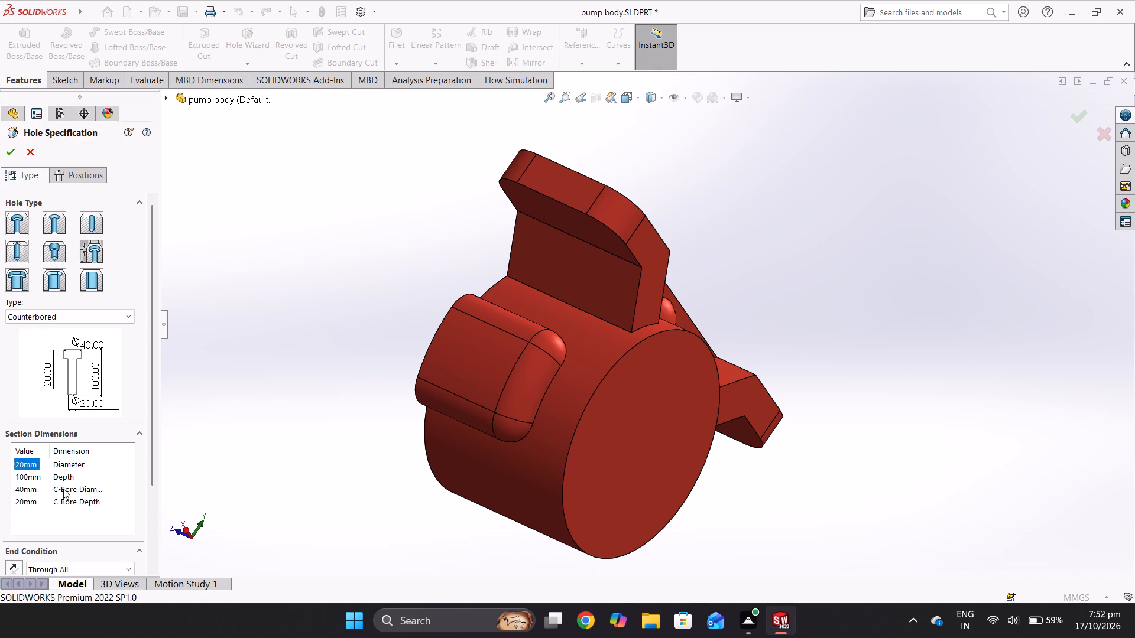
{"action": "key", "text": "9"}
{"action": "left_click", "coordinate": [25, 463]}
{"action": "double_click", "coordinate": [27, 463]}
{"action": "key", "text": "9"}
{"action": "key", "text": "Return"}
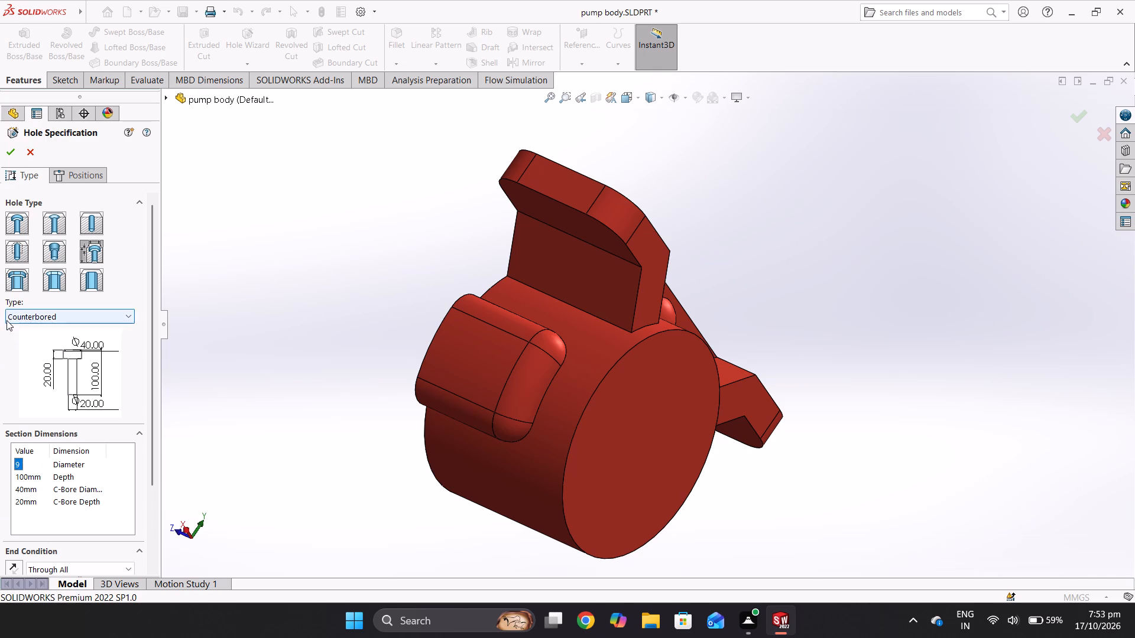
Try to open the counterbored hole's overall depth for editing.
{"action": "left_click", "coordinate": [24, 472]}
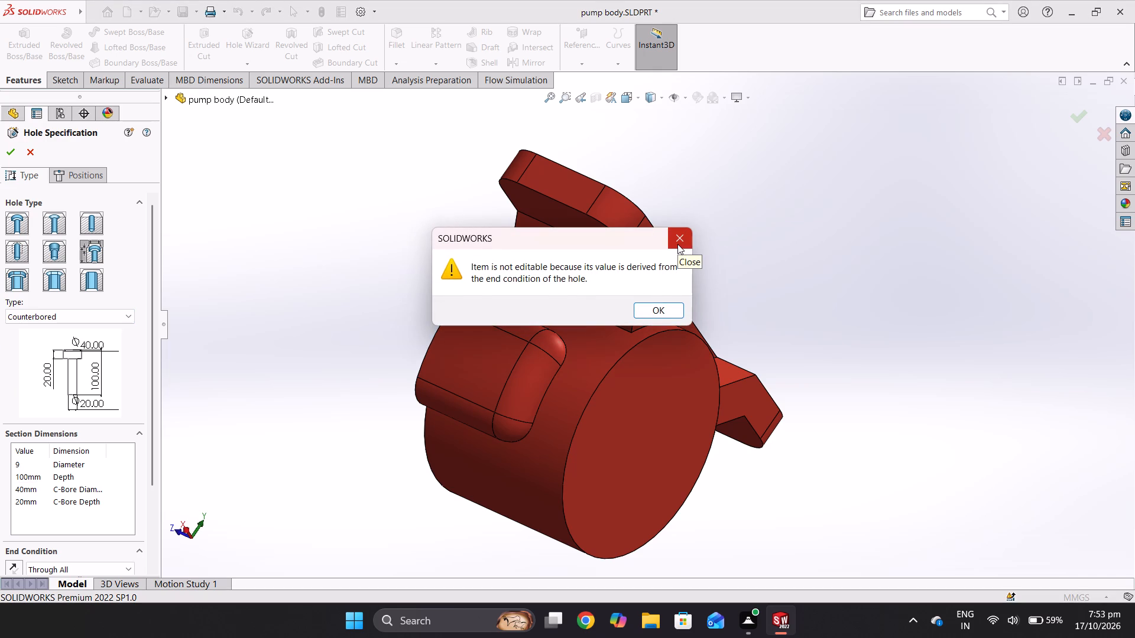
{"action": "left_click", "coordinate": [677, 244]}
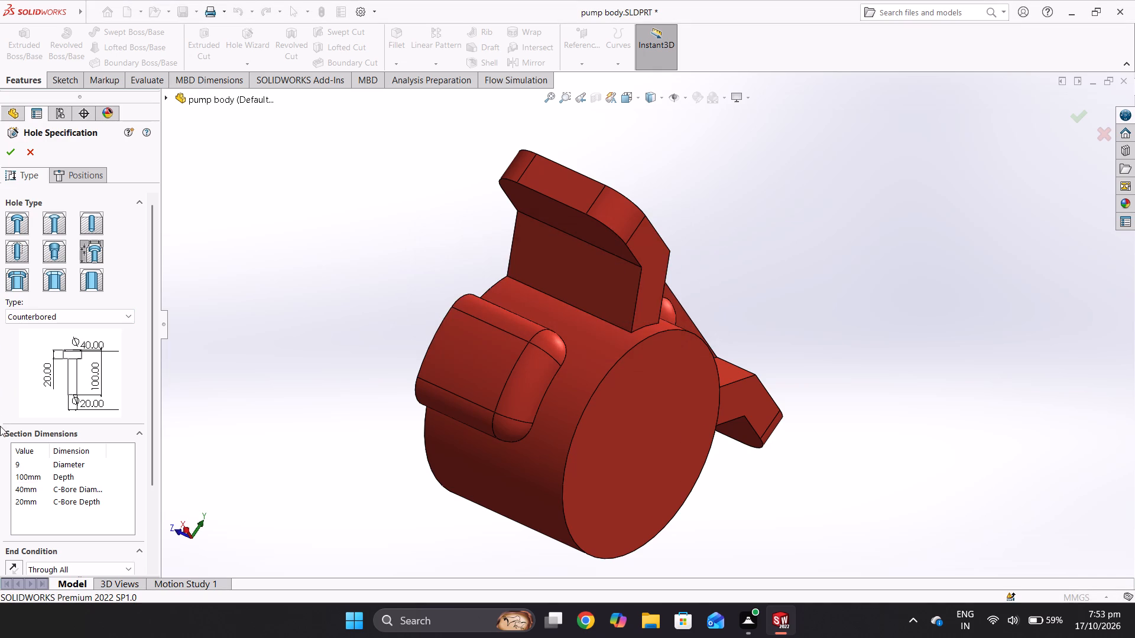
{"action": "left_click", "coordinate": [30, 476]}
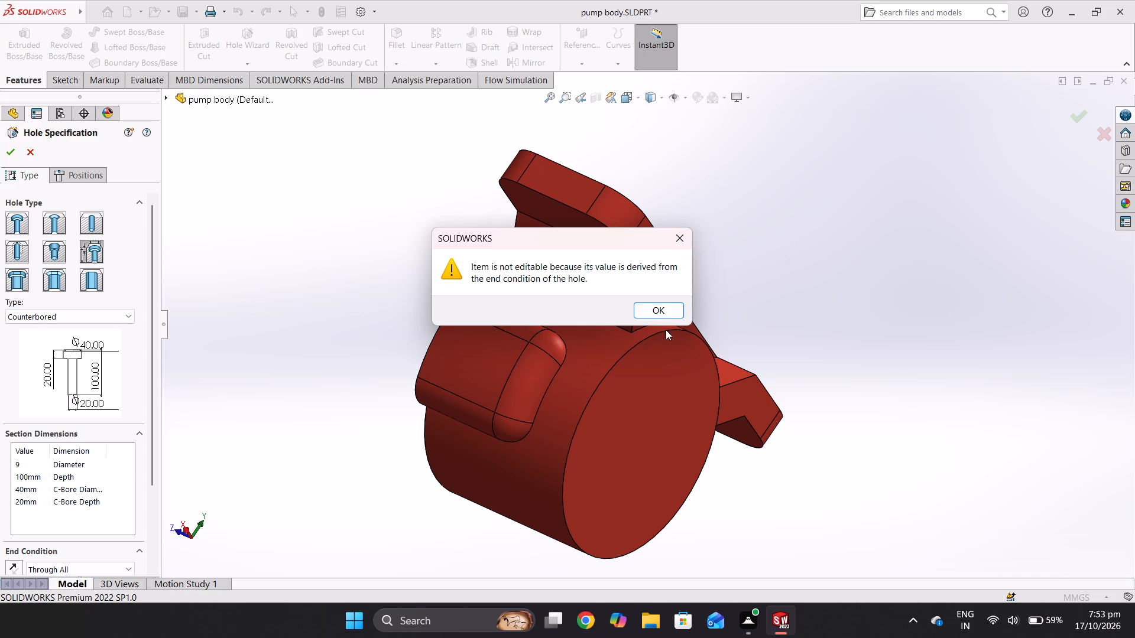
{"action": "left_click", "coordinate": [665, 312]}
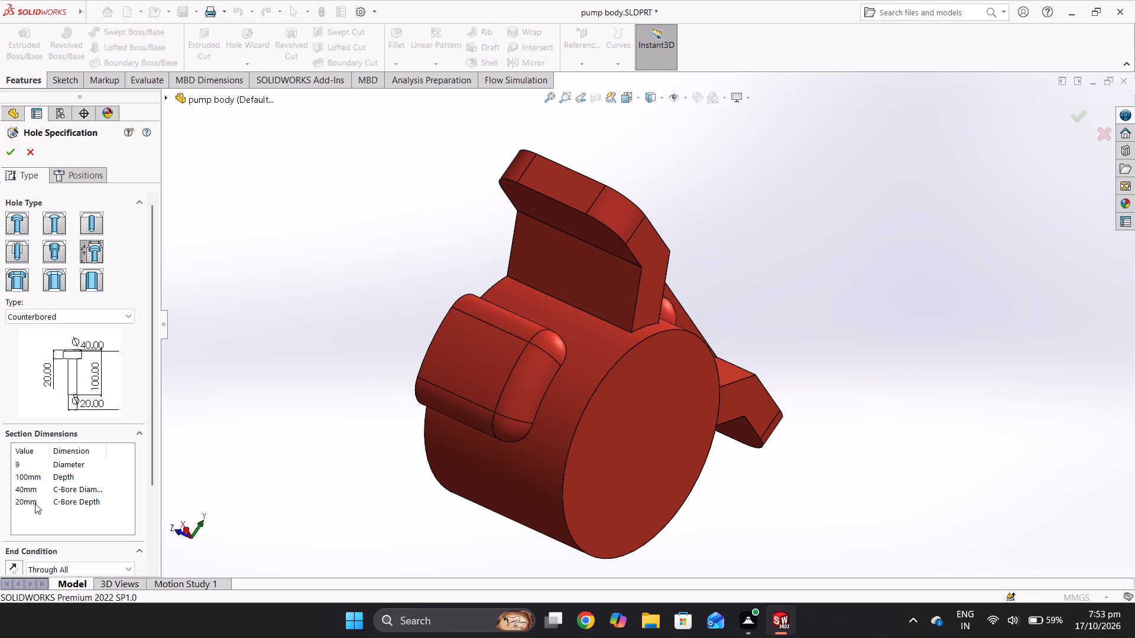
Set the counterbore depth to 2 mm and the counterbore diameter to 20 mm.
{"action": "double_click", "coordinate": [26, 501]}
{"action": "key", "text": "2"}
{"action": "key", "text": "Return"}
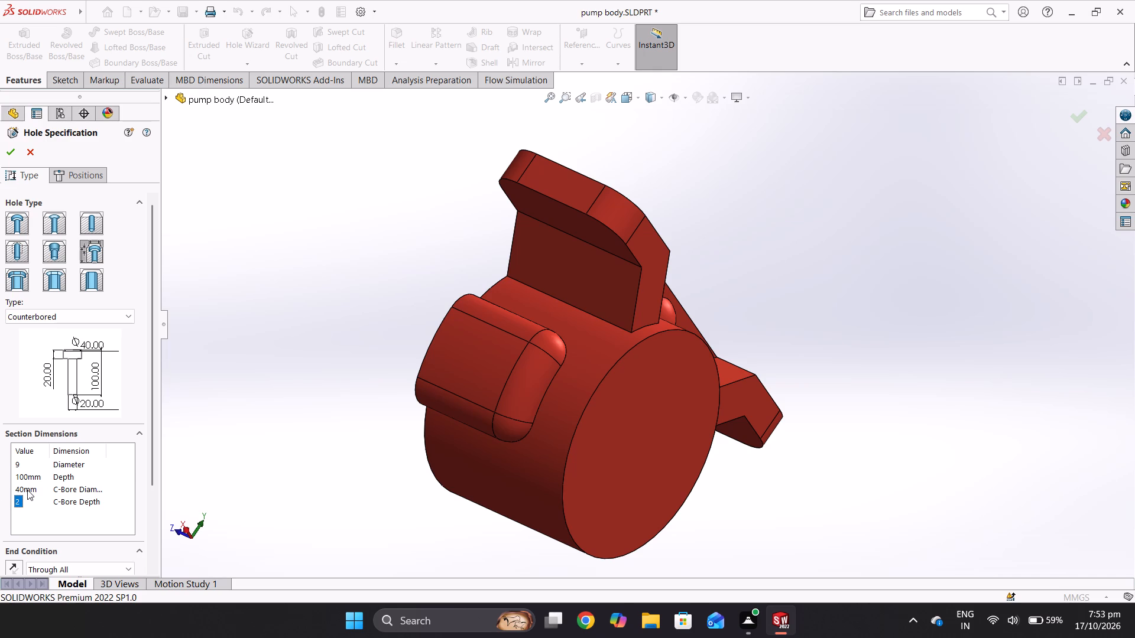
{"action": "double_click", "coordinate": [27, 490]}
{"action": "type", "text": "20"}
{"action": "key", "text": "Return"}
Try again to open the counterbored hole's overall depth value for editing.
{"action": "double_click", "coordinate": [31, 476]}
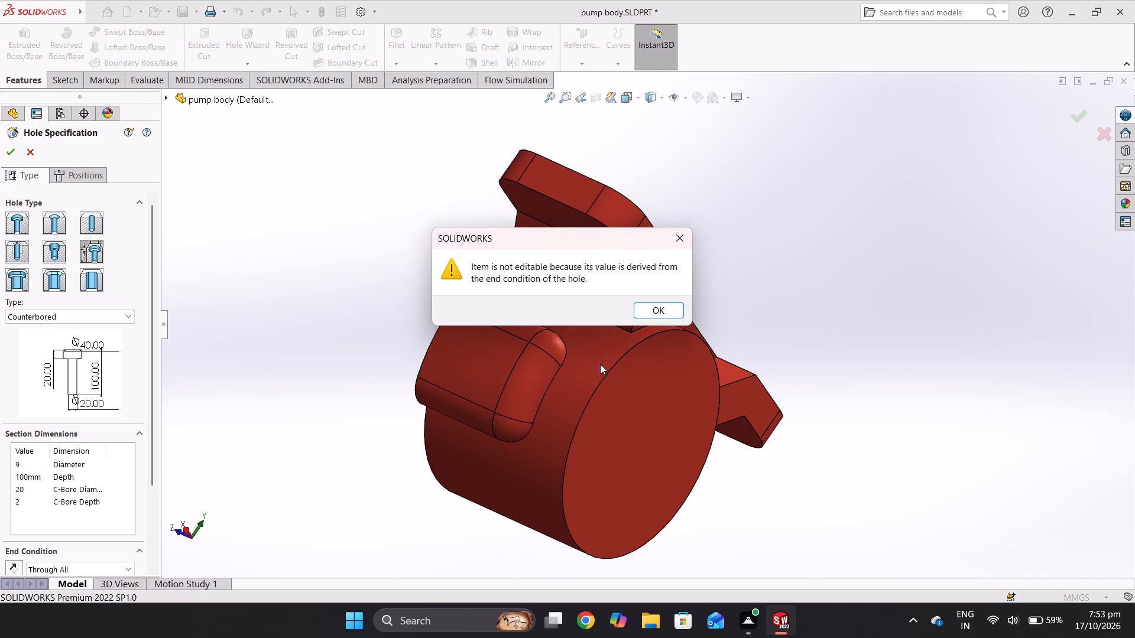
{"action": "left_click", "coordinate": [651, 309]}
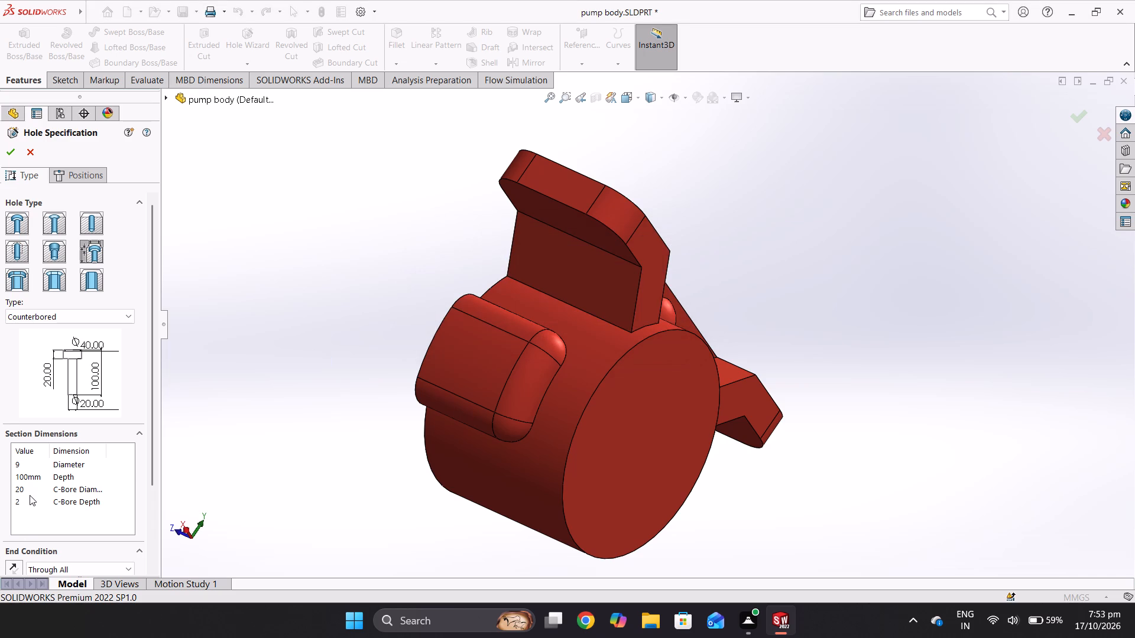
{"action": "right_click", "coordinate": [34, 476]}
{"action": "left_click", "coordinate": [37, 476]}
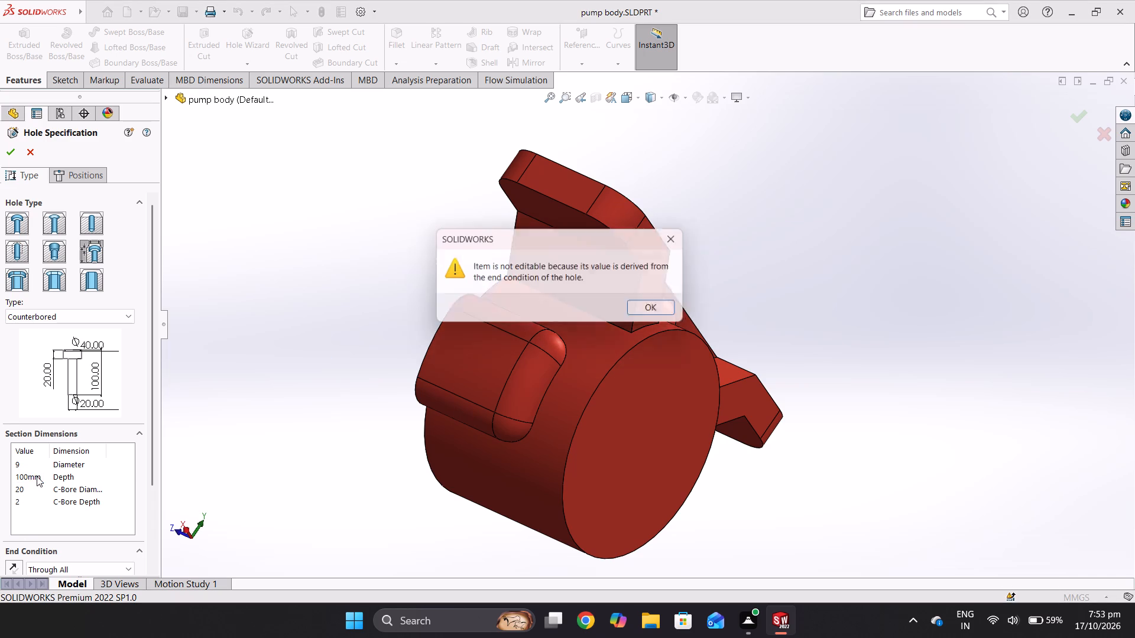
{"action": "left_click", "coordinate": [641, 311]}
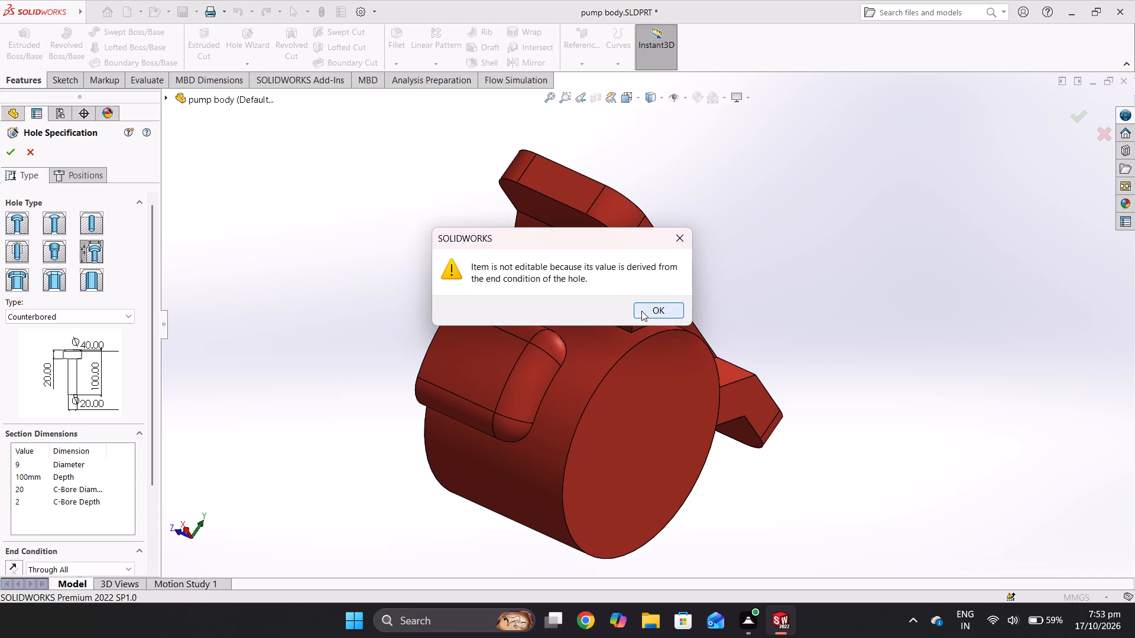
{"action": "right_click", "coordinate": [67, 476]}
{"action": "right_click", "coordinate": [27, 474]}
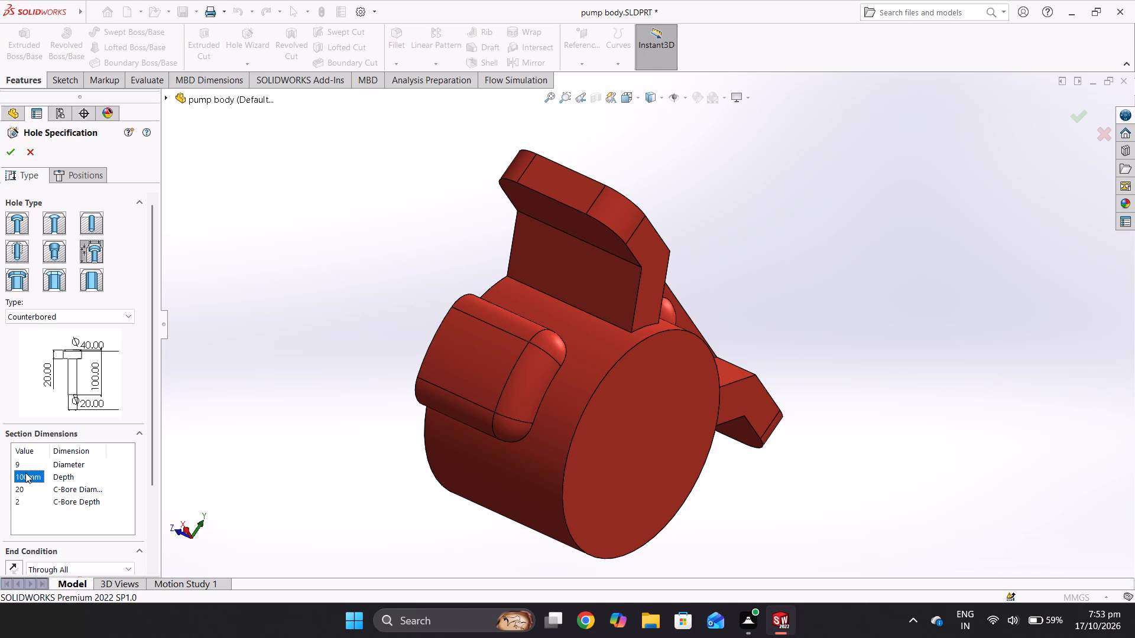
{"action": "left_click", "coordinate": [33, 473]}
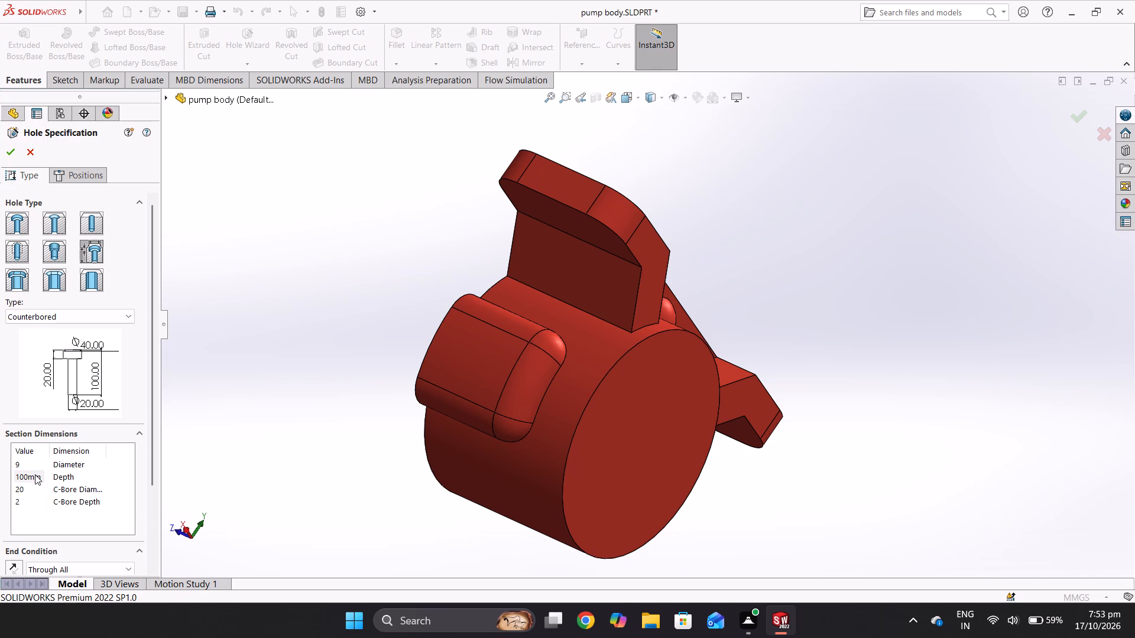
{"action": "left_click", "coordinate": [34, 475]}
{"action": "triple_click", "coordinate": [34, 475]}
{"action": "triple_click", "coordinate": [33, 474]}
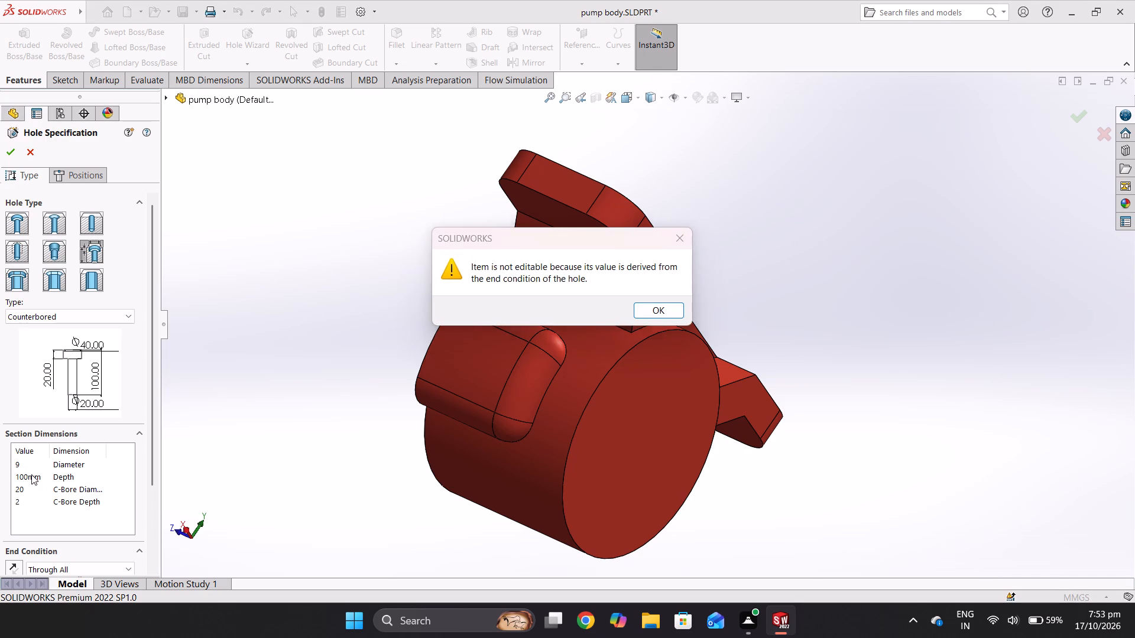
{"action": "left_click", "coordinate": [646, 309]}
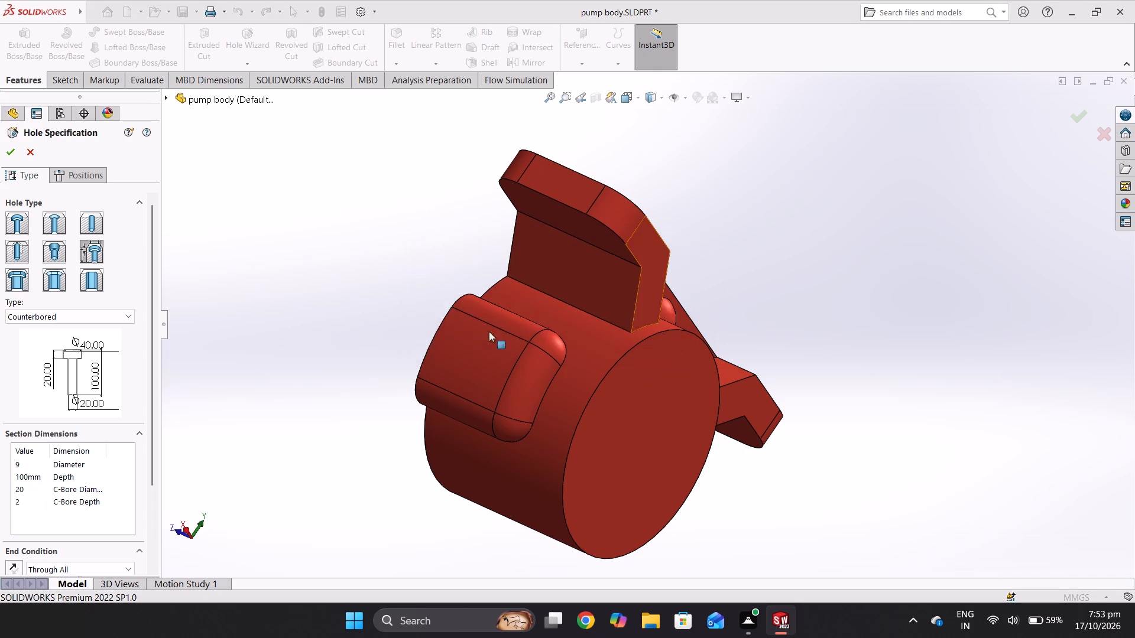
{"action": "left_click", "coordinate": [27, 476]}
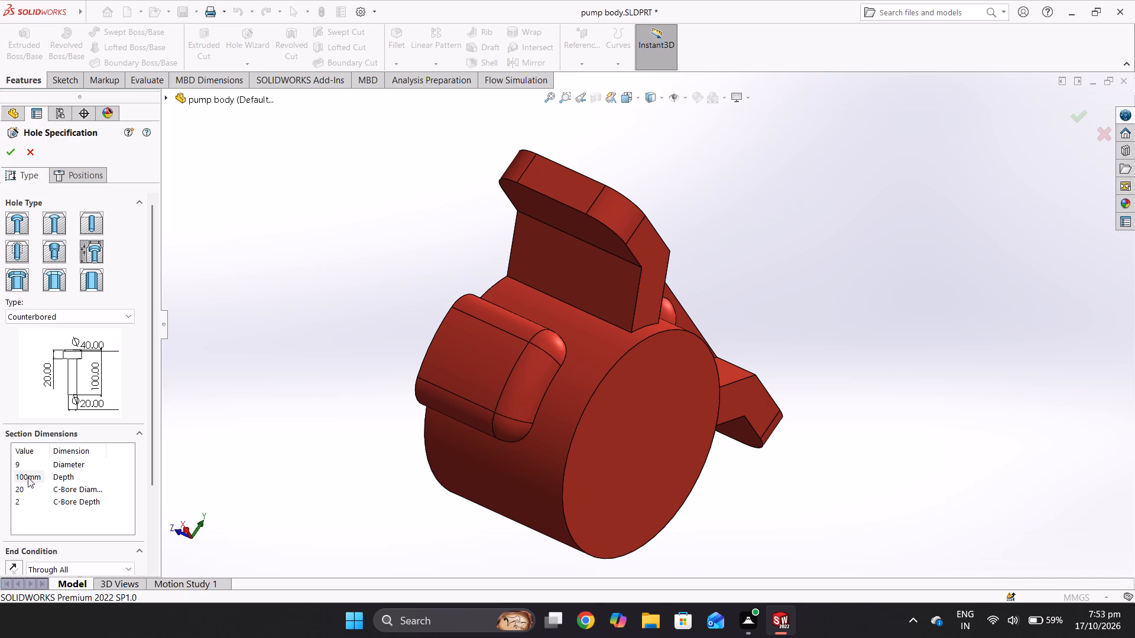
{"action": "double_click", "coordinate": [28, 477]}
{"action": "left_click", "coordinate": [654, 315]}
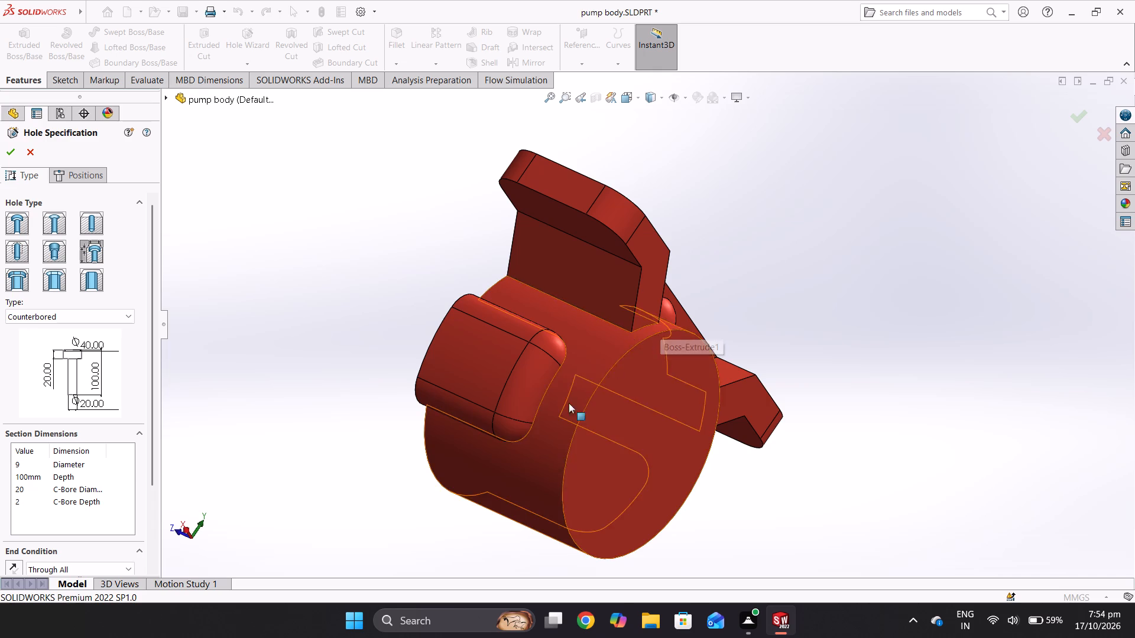
Use a 3D sketch to place two counterbored holes on one support's flat outer face, near its two rounded corners.
{"action": "left_click", "coordinate": [79, 168]}
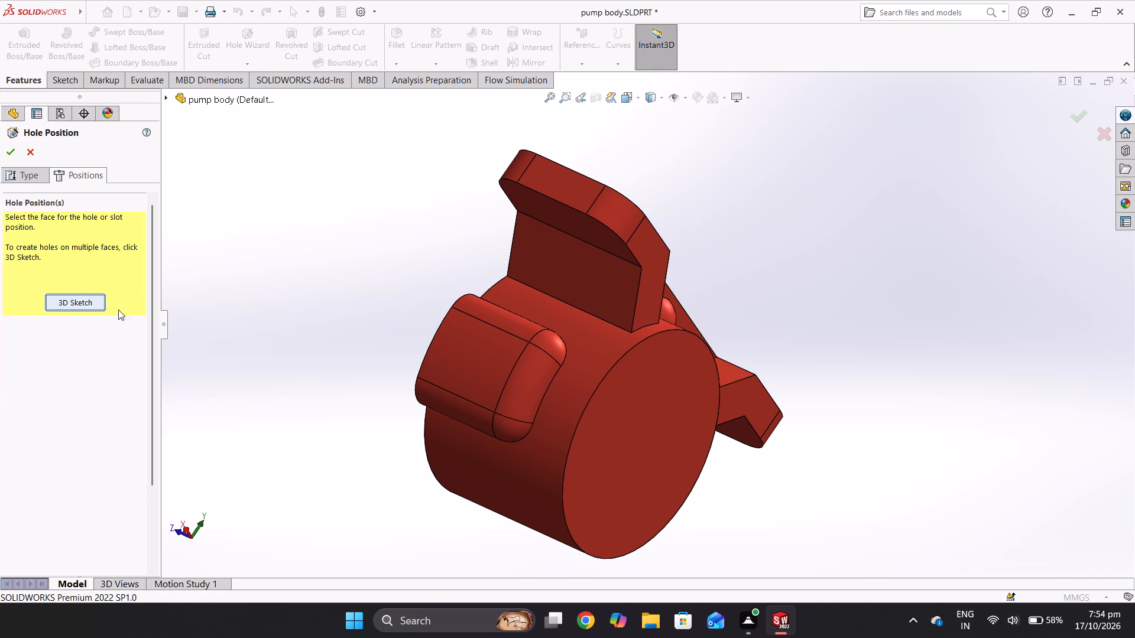
{"action": "middle_click_drag", "start_coordinate": [458, 323], "coordinate": [579, 264]}
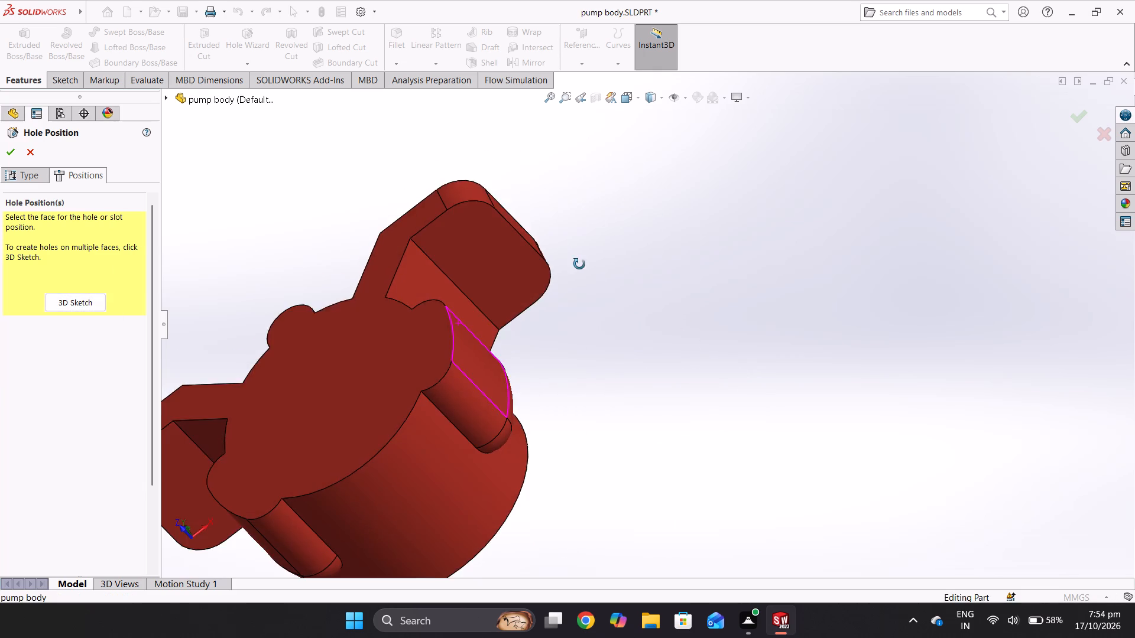
{"action": "middle_click_drag", "start_coordinate": [579, 264], "coordinate": [572, 250]}
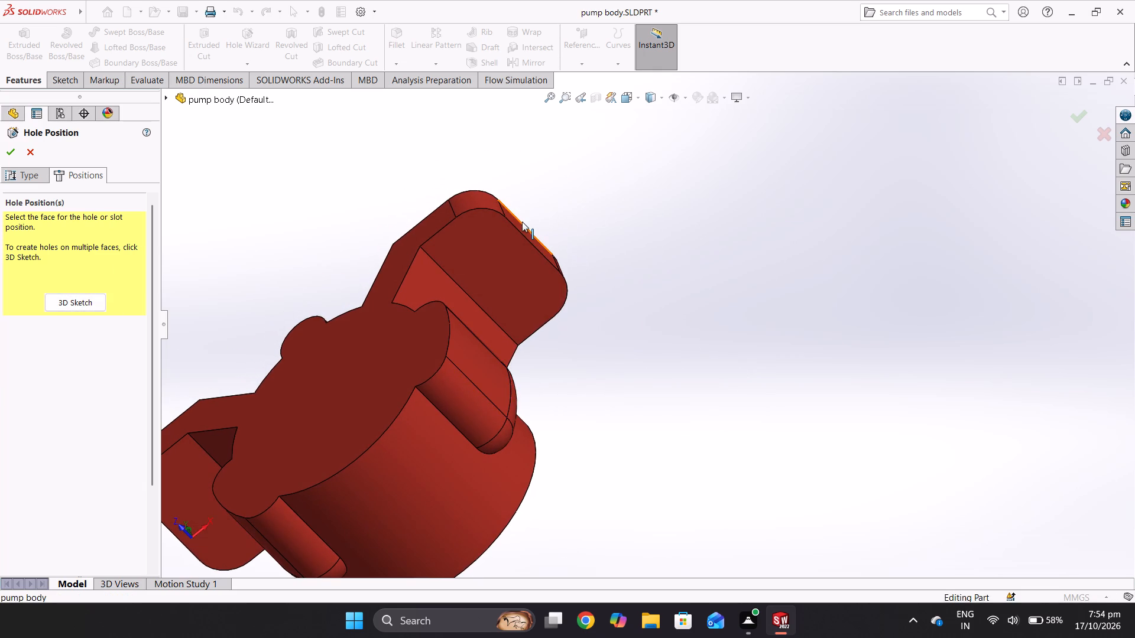
{"action": "left_click", "coordinate": [482, 207]}
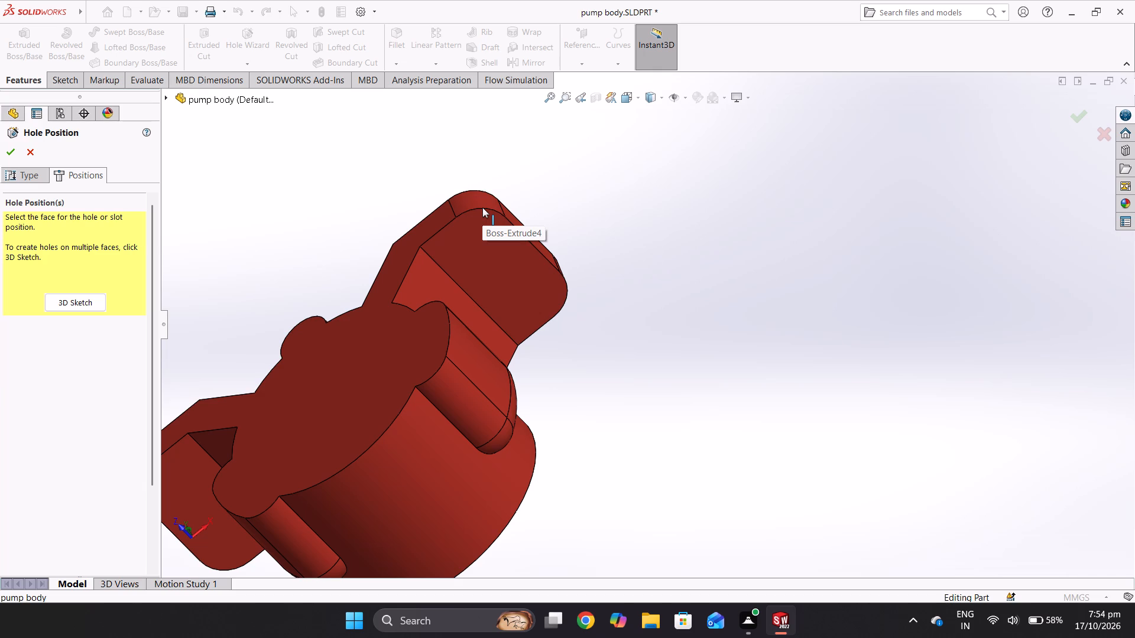
{"action": "left_click", "coordinate": [484, 209]}
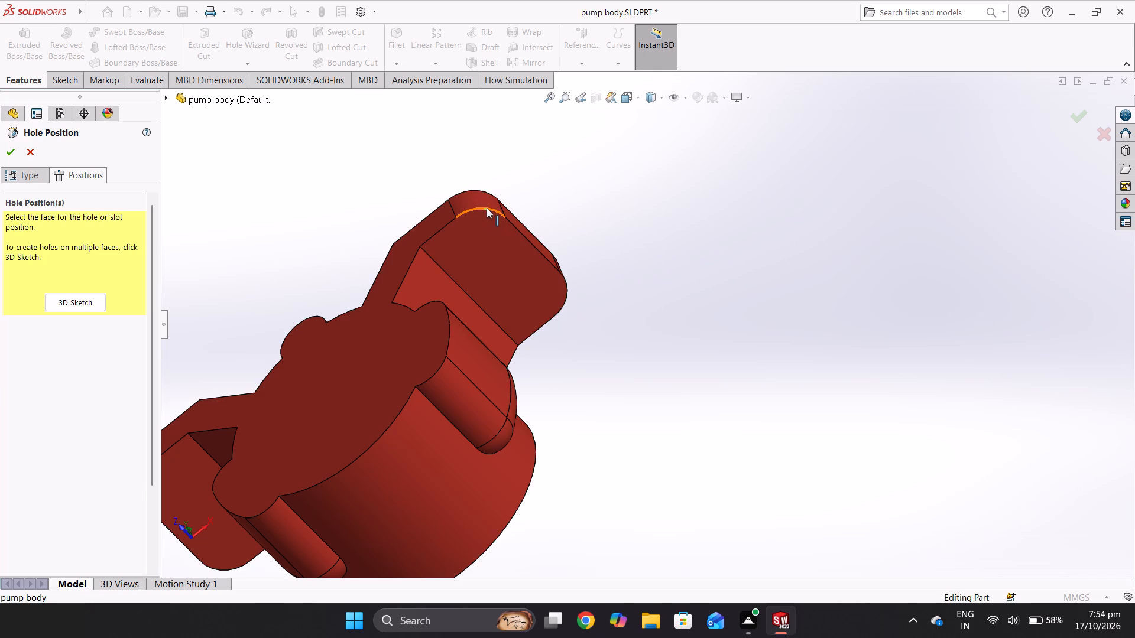
{"action": "left_click", "coordinate": [485, 208]}
{"action": "left_click", "coordinate": [73, 298]}
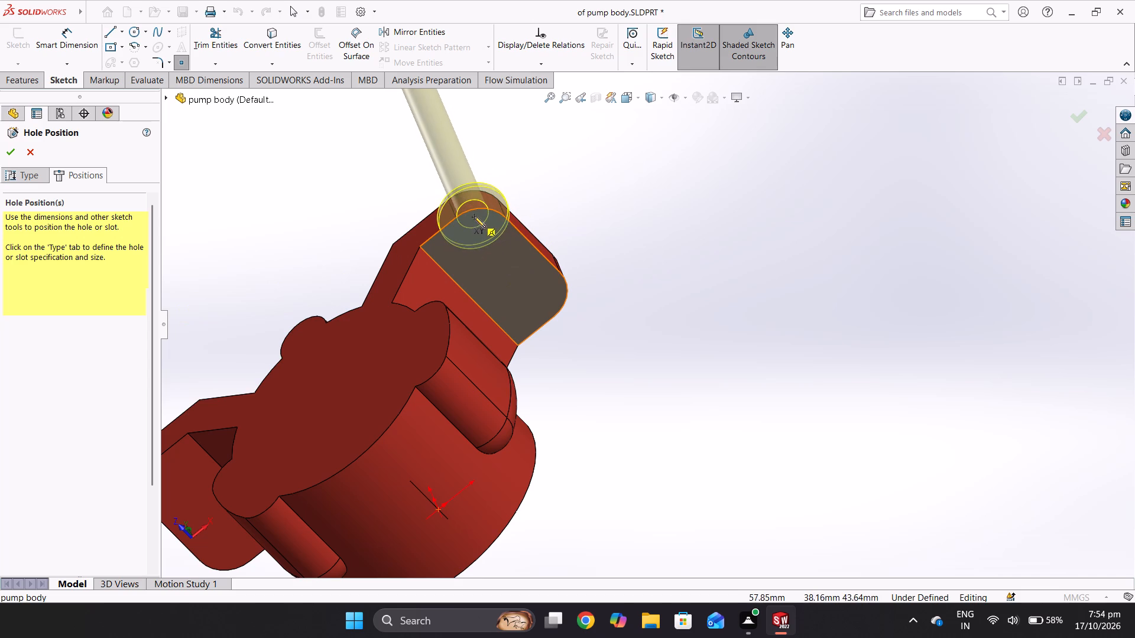
{"action": "left_click", "coordinate": [530, 296]}
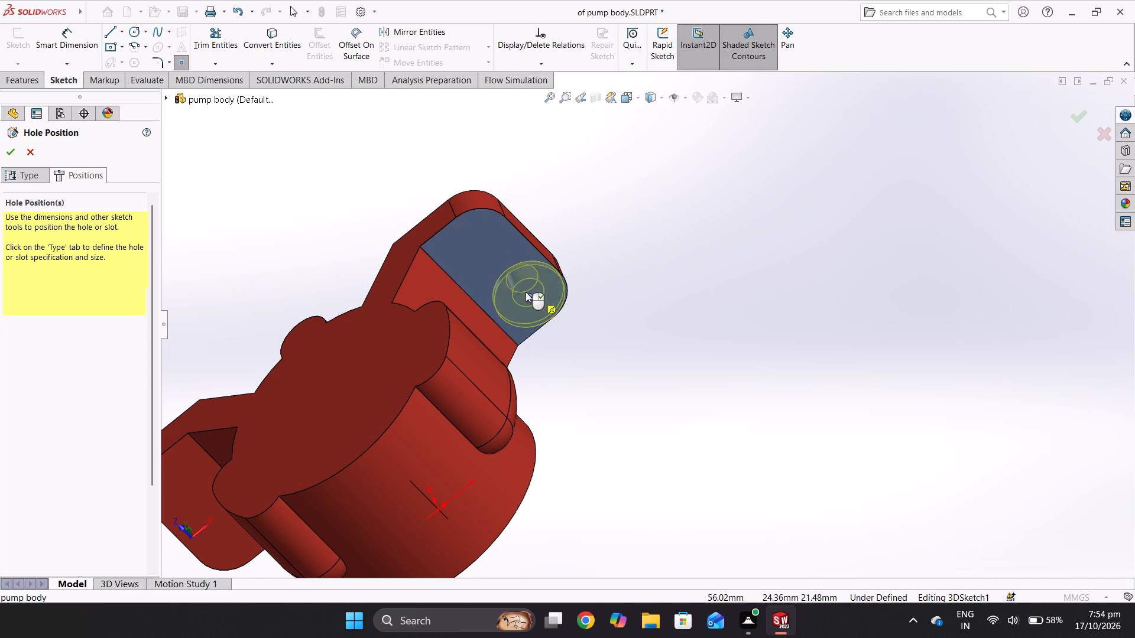
{"action": "left_click", "coordinate": [478, 243]}
Place two more counterbored holes on the opposite support's matching flat face, near its rounded corners, and end point placement.
{"action": "middle_click_drag", "start_coordinate": [406, 388], "coordinate": [476, 206]}
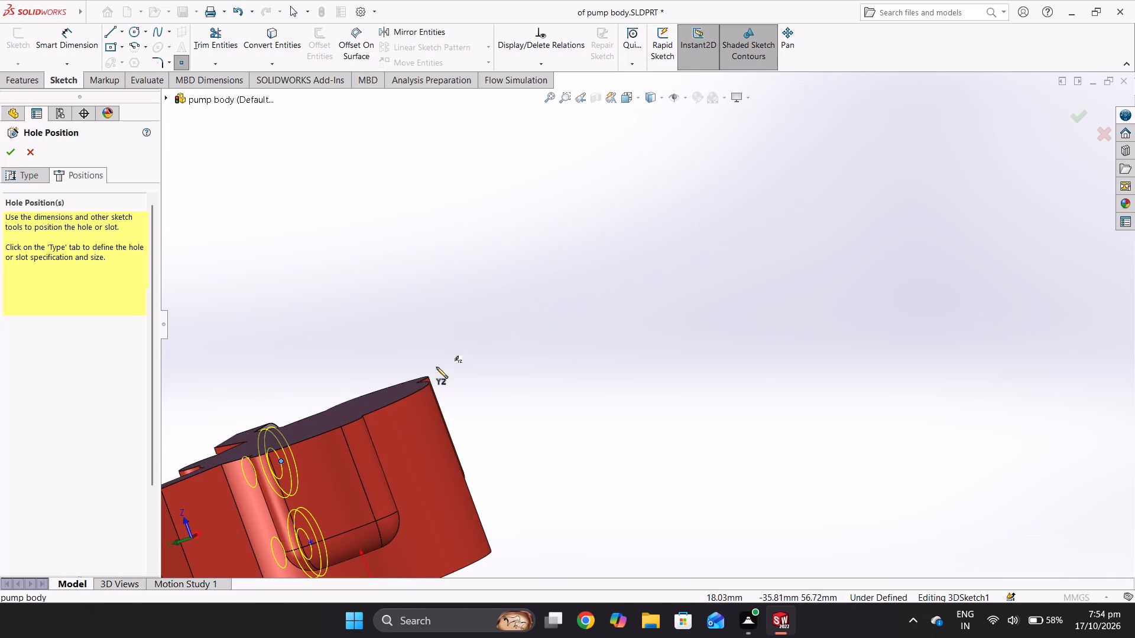
{"action": "middle_click_drag", "start_coordinate": [418, 420], "coordinate": [413, 431]}
{"action": "middle_click_drag", "start_coordinate": [401, 442], "coordinate": [426, 440]}
{"action": "middle_click_drag", "start_coordinate": [359, 487], "coordinate": [352, 487]}
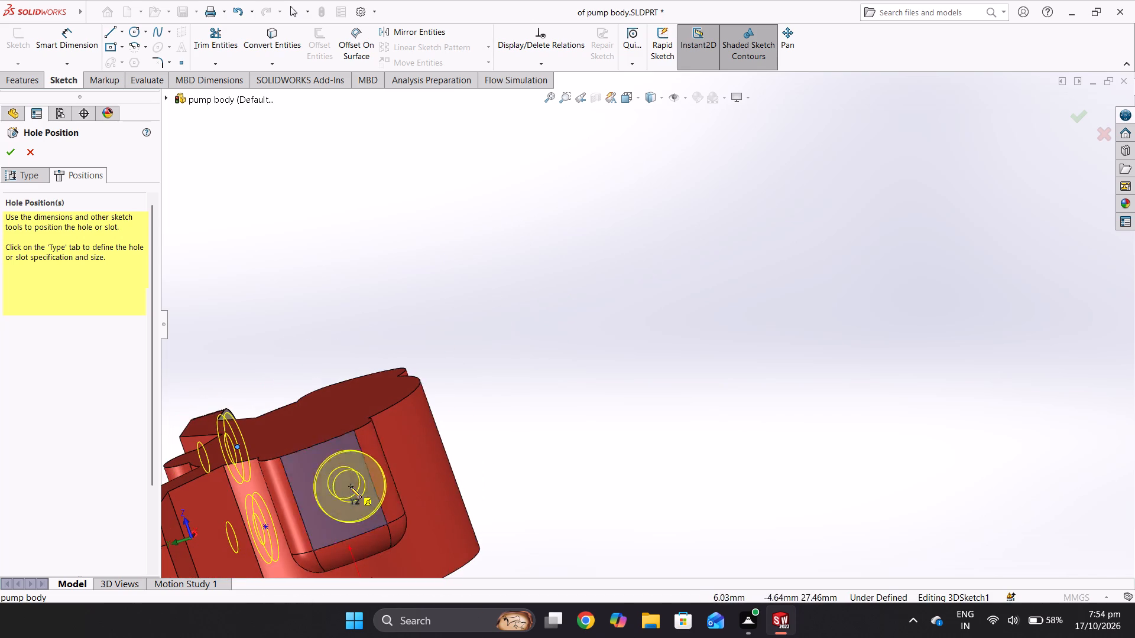
{"action": "middle_click", "coordinate": [350, 487]}
{"action": "middle_click_drag", "start_coordinate": [345, 474], "coordinate": [555, 261], "text": "ctrl"}
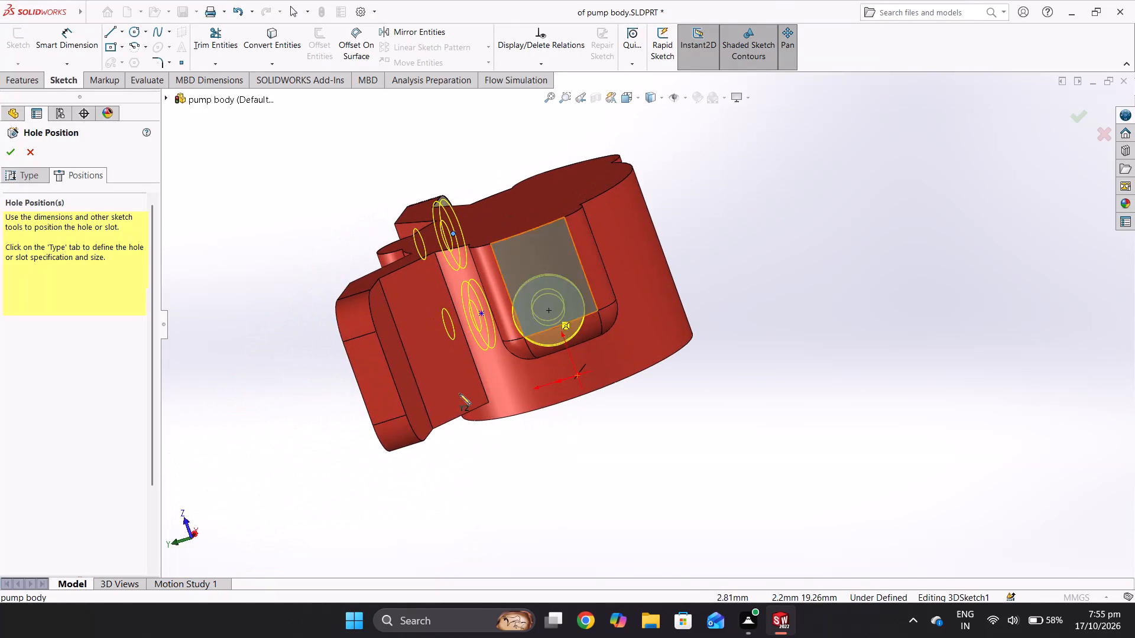
{"action": "middle_click_drag", "start_coordinate": [459, 395], "coordinate": [355, 439]}
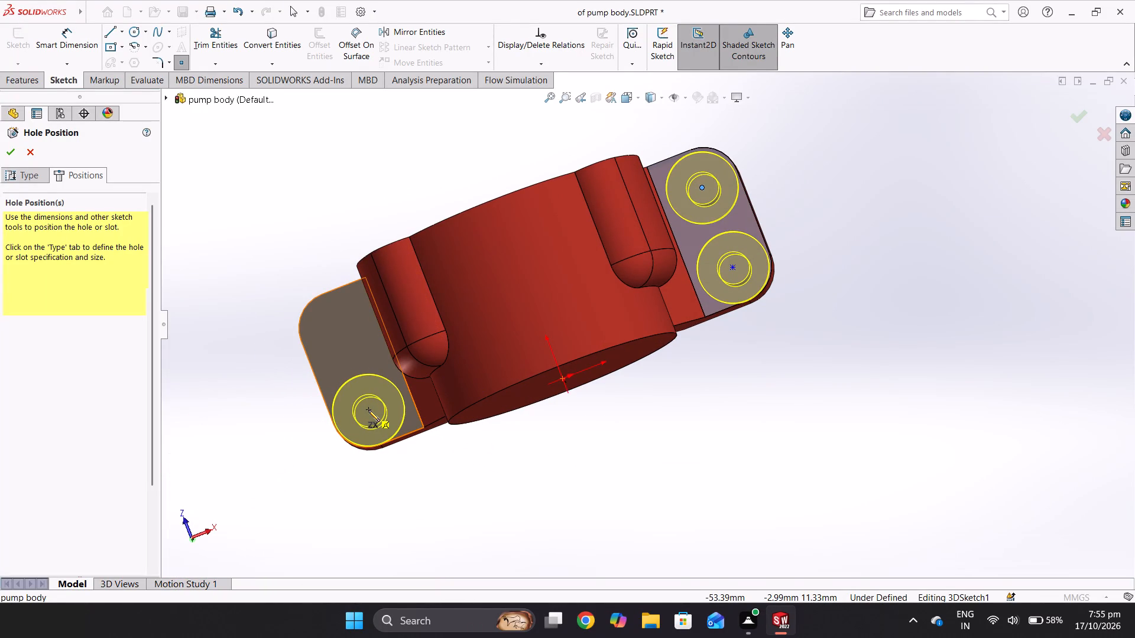
{"action": "left_click", "coordinate": [368, 410]}
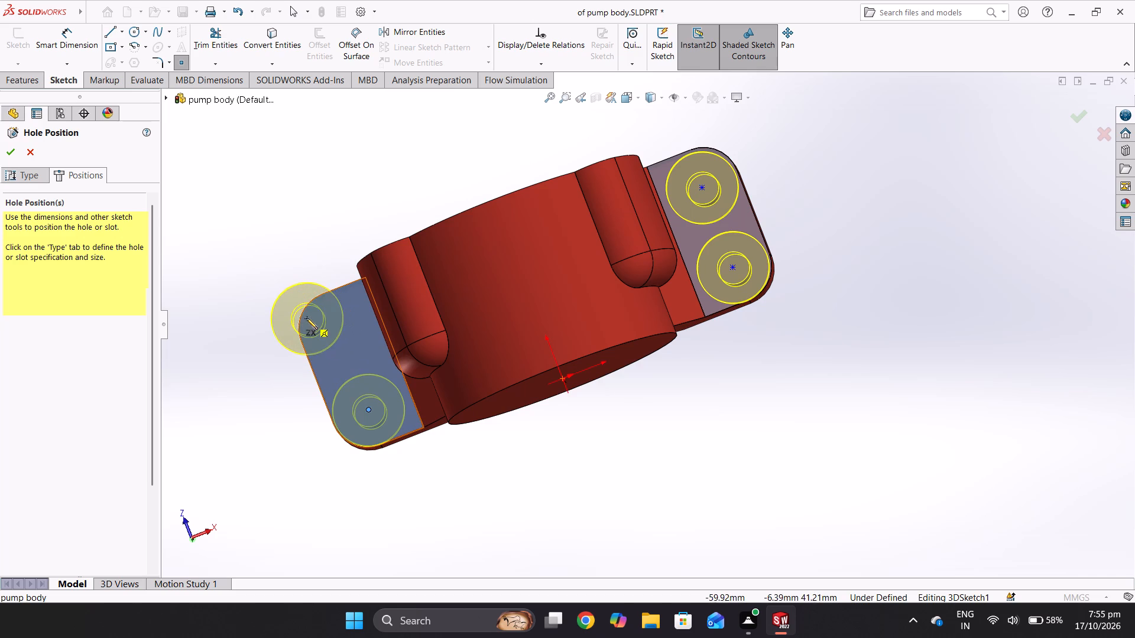
{"action": "left_click", "coordinate": [337, 329]}
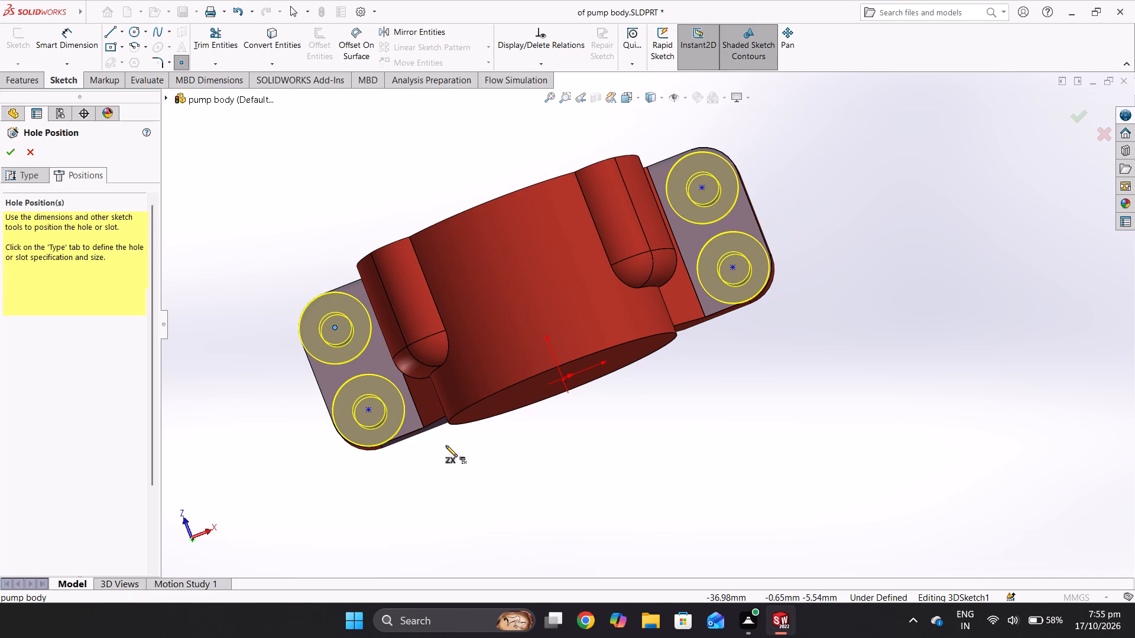
{"action": "middle_click_drag", "start_coordinate": [514, 483], "coordinate": [654, 483]}
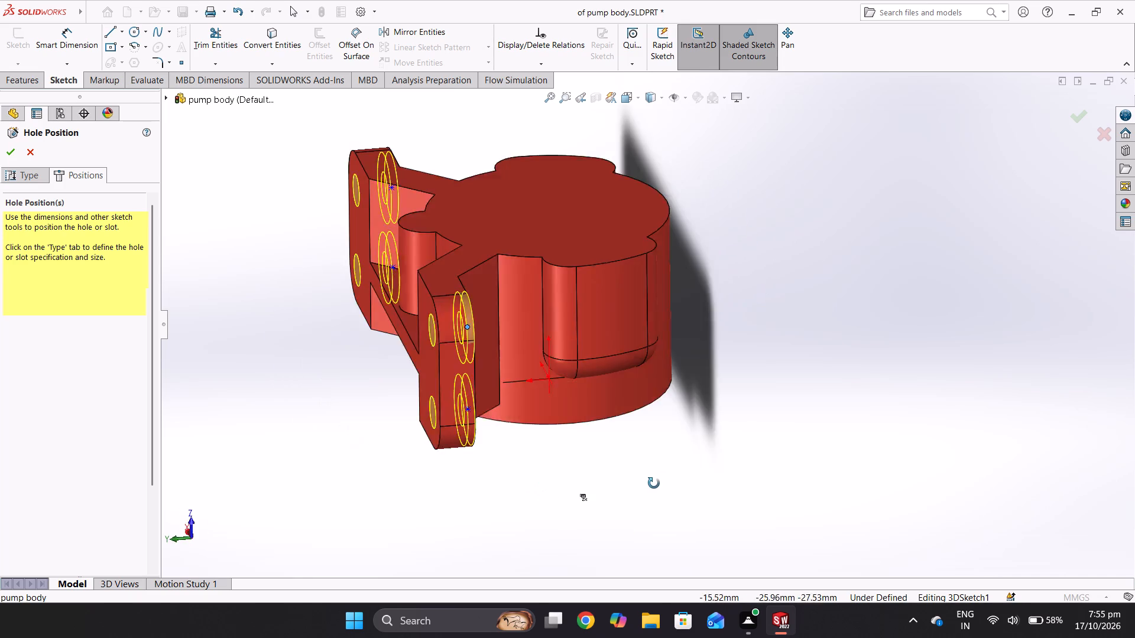
{"action": "middle_click_drag", "start_coordinate": [654, 483], "coordinate": [572, 450]}
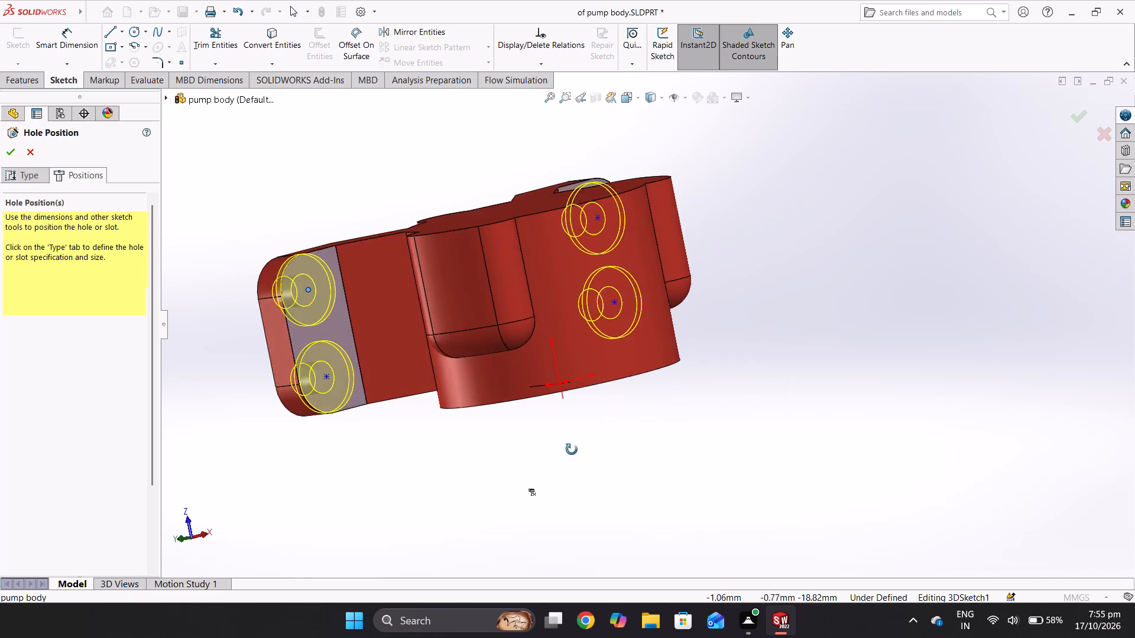
{"action": "middle_click_drag", "start_coordinate": [572, 450], "coordinate": [525, 438]}
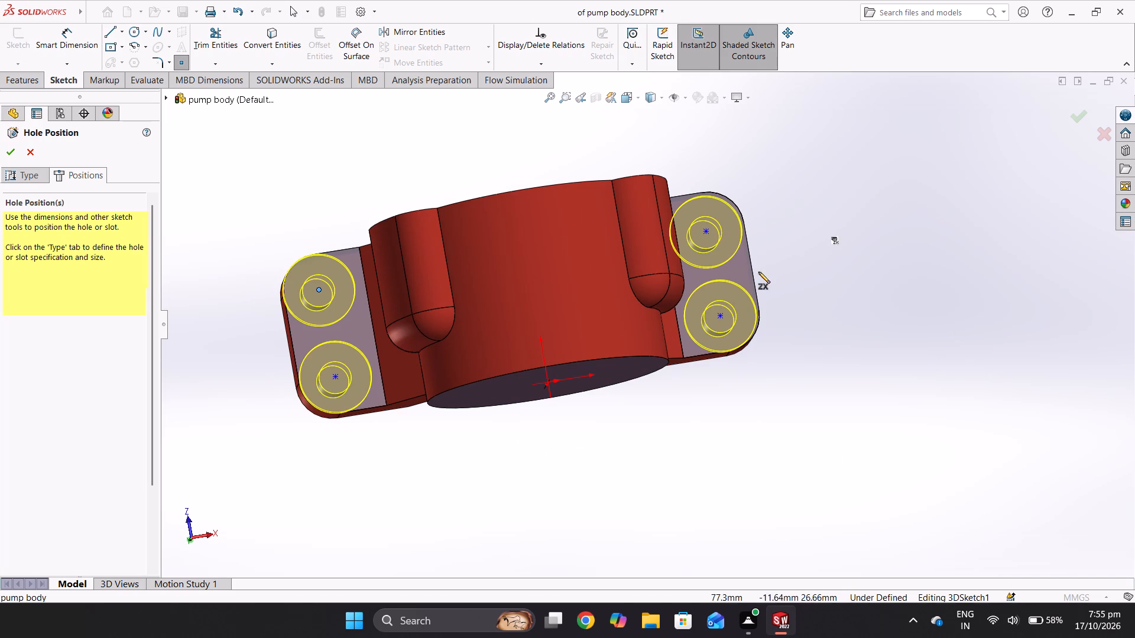
{"action": "middle_click_drag", "start_coordinate": [758, 276], "coordinate": [753, 304]}
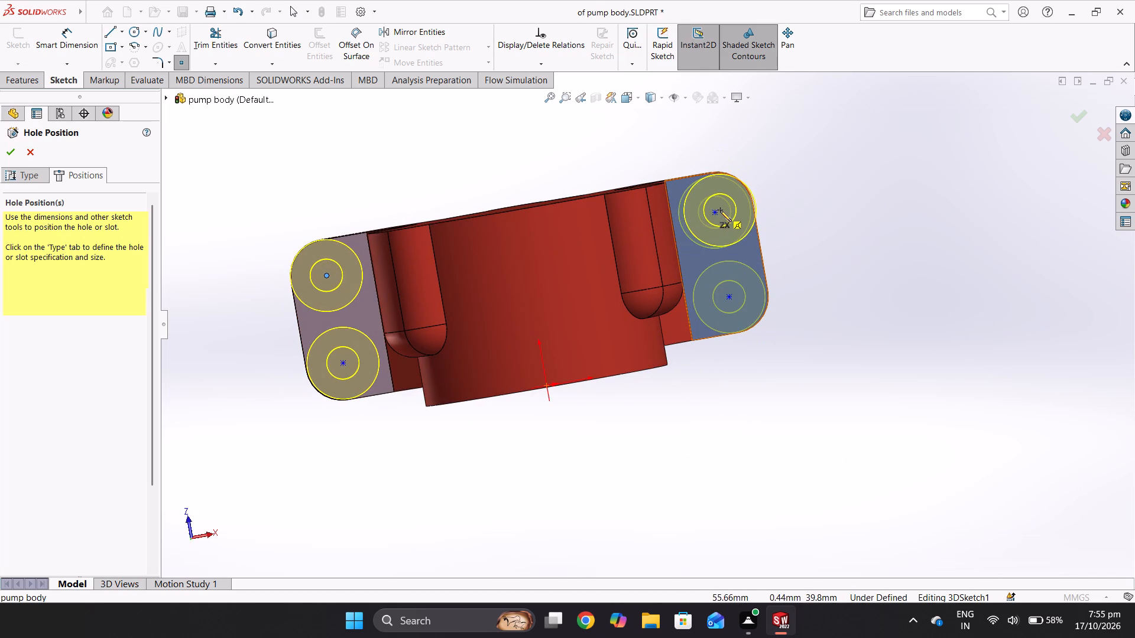
{"action": "key", "text": "Escape"}
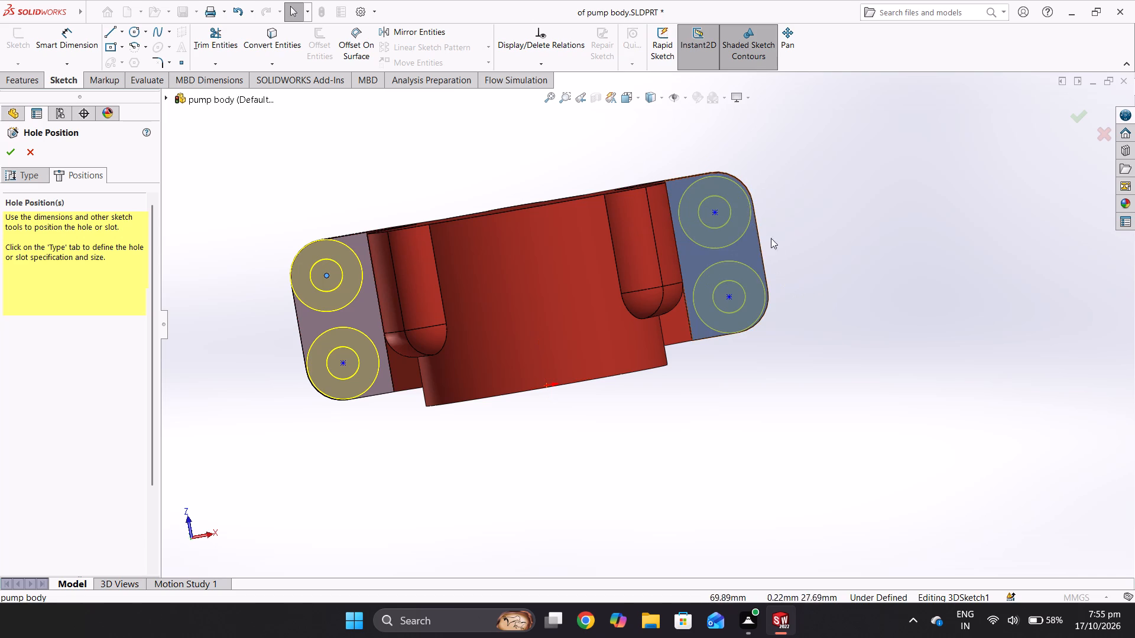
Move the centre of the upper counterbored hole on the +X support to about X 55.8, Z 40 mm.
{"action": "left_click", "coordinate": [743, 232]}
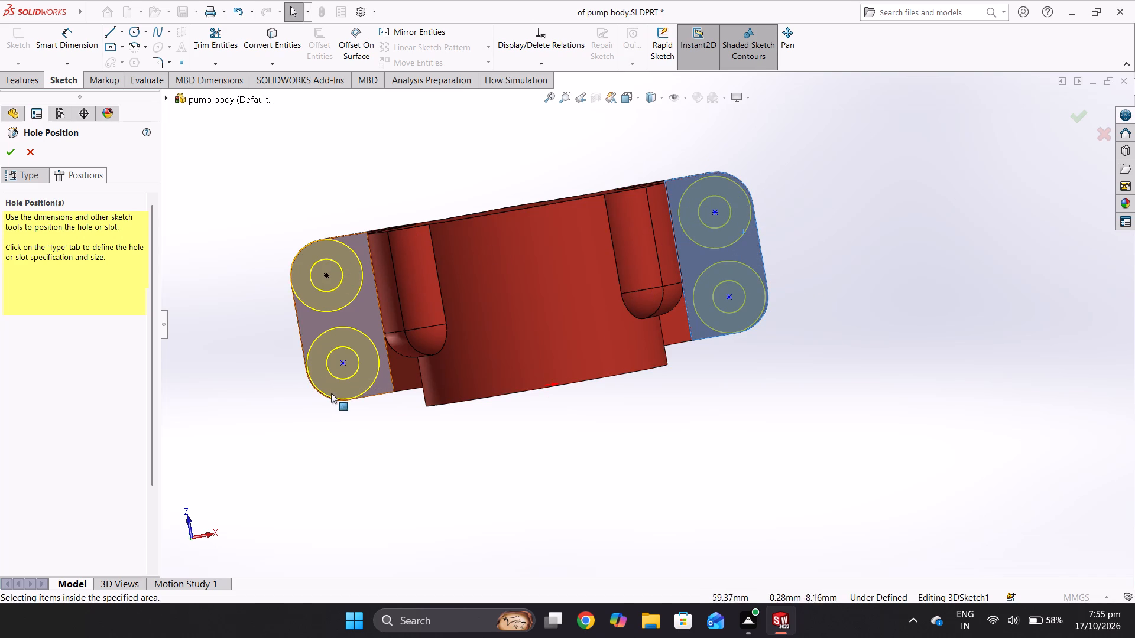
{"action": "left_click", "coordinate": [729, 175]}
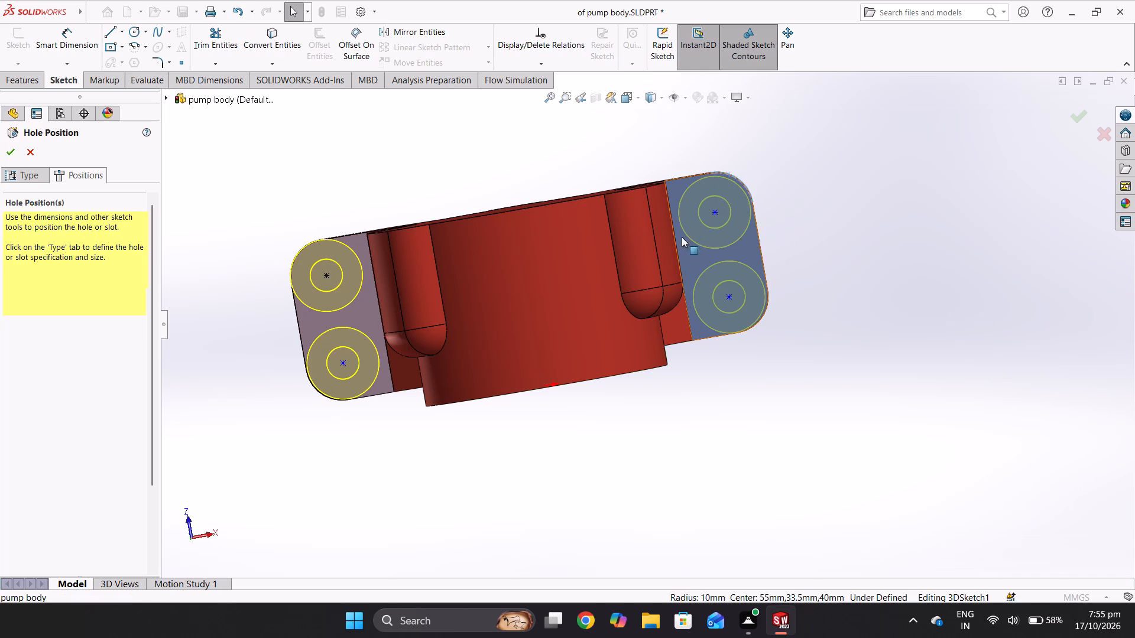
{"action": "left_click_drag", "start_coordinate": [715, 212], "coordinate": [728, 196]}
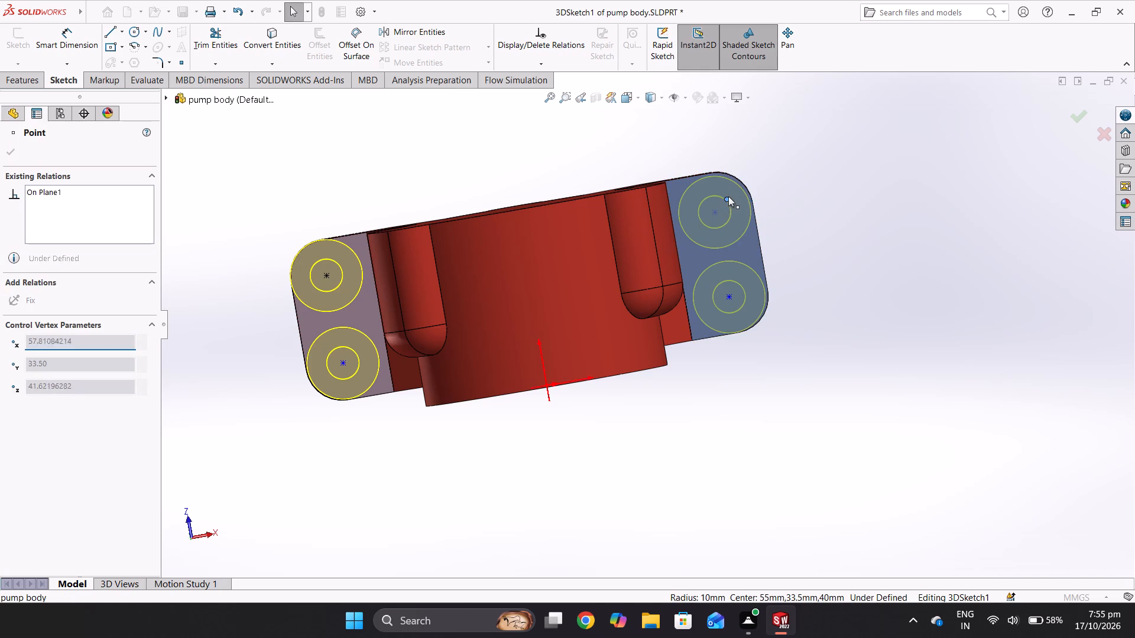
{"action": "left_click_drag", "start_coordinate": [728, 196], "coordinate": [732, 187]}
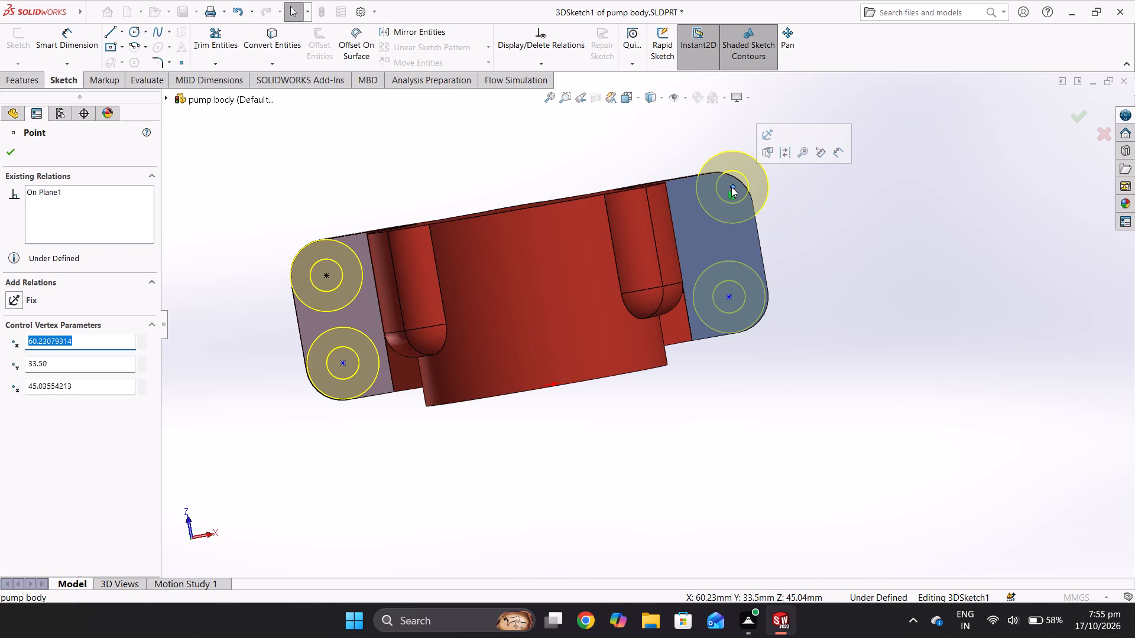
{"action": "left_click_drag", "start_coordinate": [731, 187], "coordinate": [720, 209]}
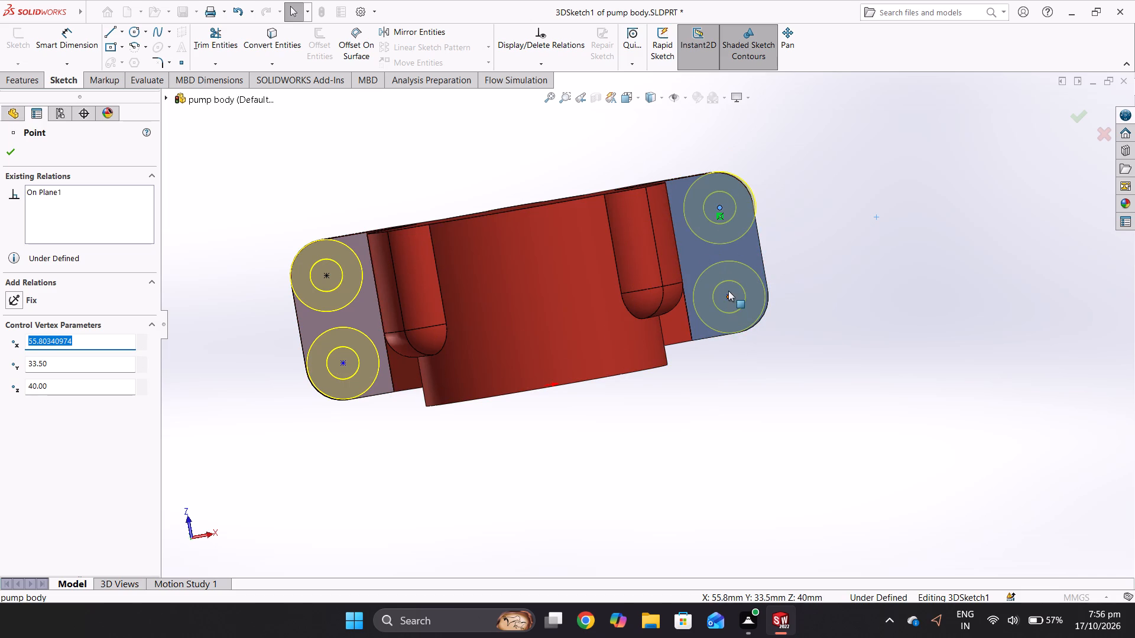
Move the centre of the lower counterbored hole on the +X support to about X 55.8, Z 15.2 mm.
{"action": "left_click_drag", "start_coordinate": [728, 295], "coordinate": [734, 276]}
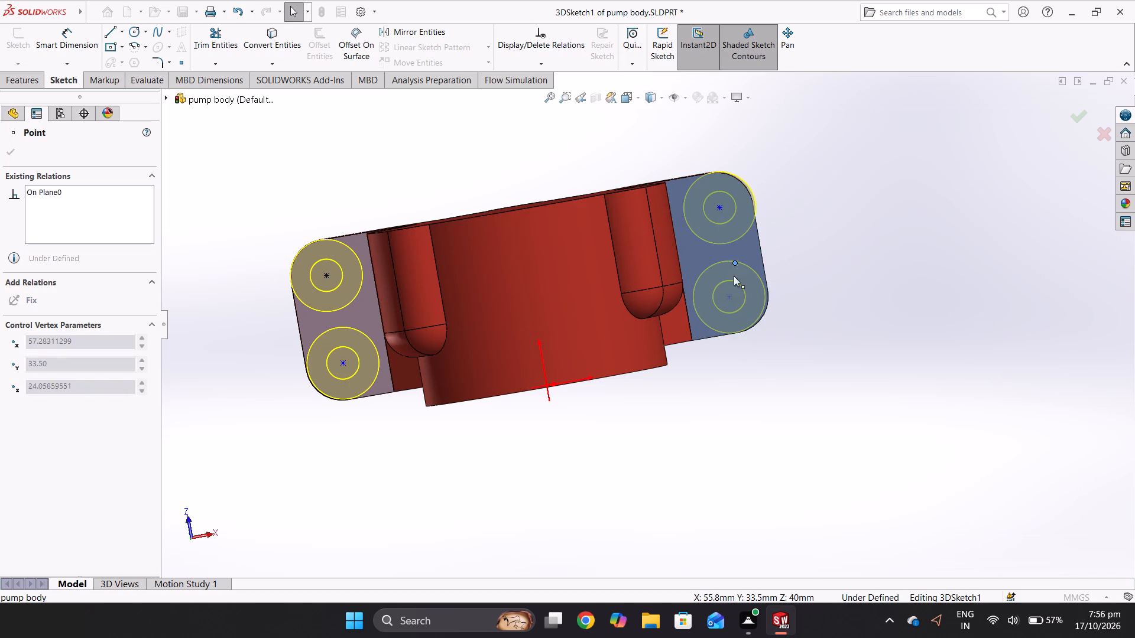
{"action": "left_click_drag", "start_coordinate": [734, 276], "coordinate": [735, 296]}
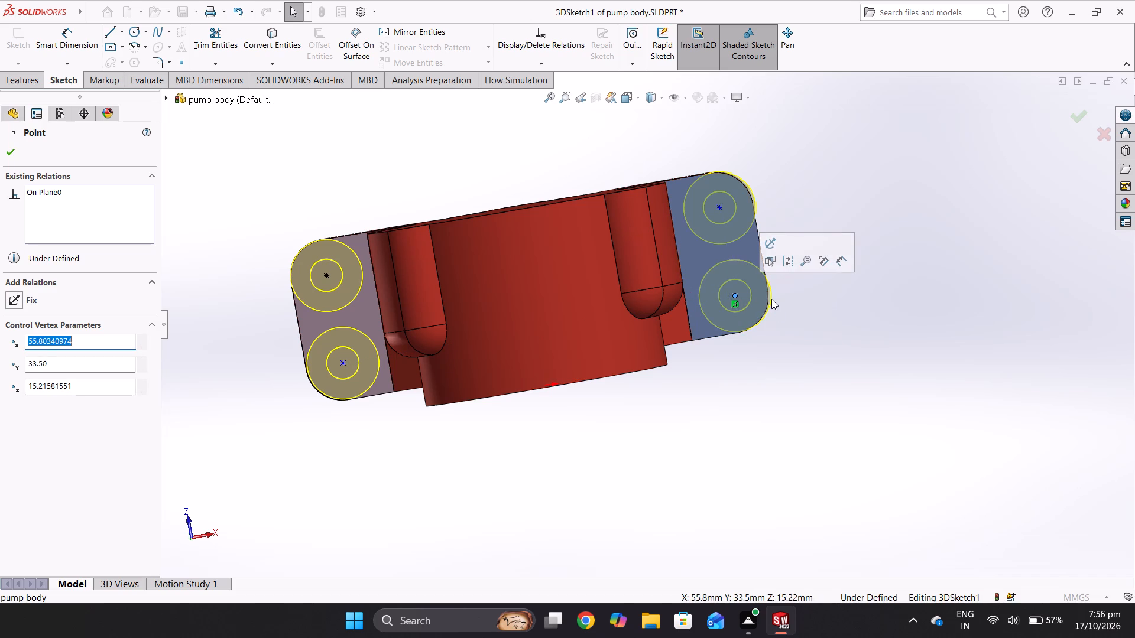
Shift the centre of the +X support's upper counterbored hole inward to about X 53.2, Z 40 mm.
{"action": "middle_click_drag", "start_coordinate": [772, 304], "coordinate": [736, 300]}
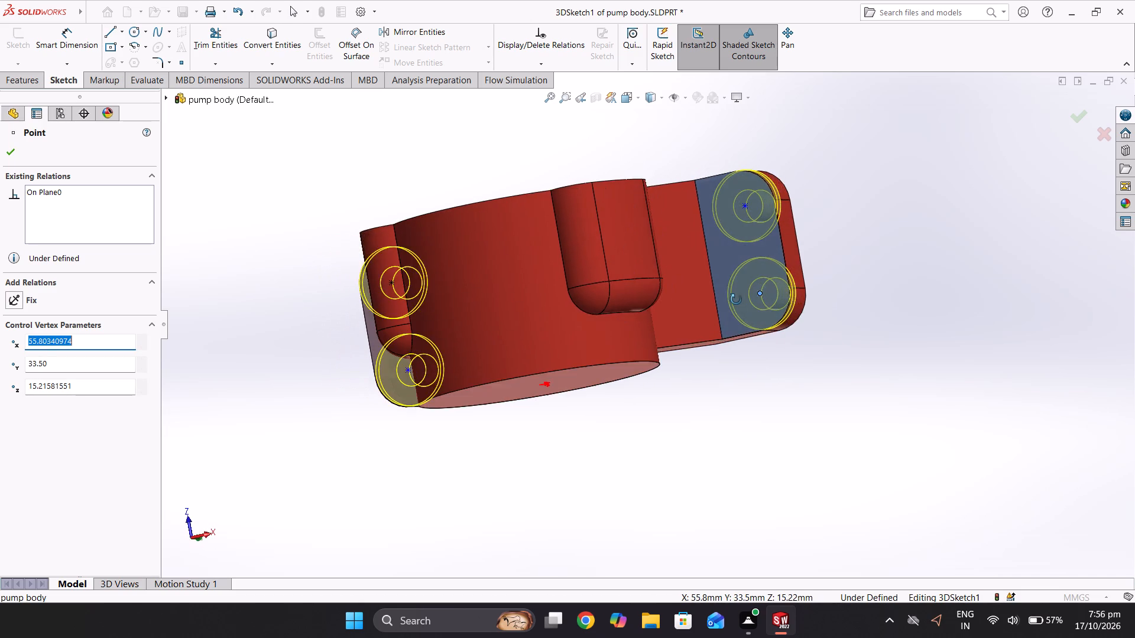
{"action": "middle_click_drag", "start_coordinate": [736, 300], "coordinate": [756, 306]}
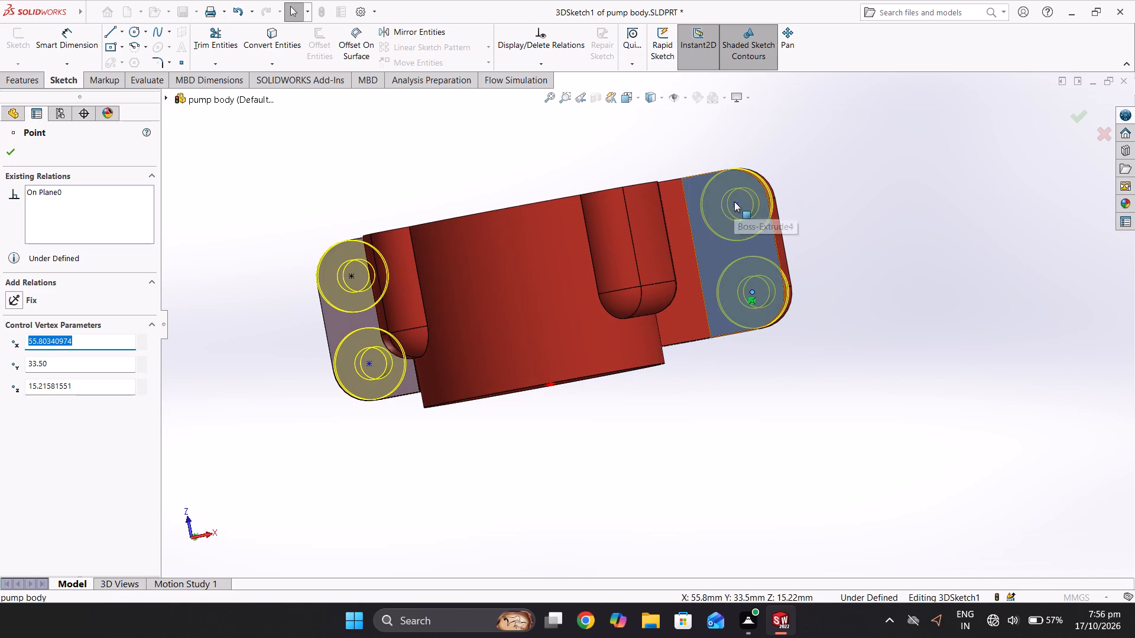
{"action": "middle_click_drag", "start_coordinate": [744, 214], "coordinate": [755, 217]}
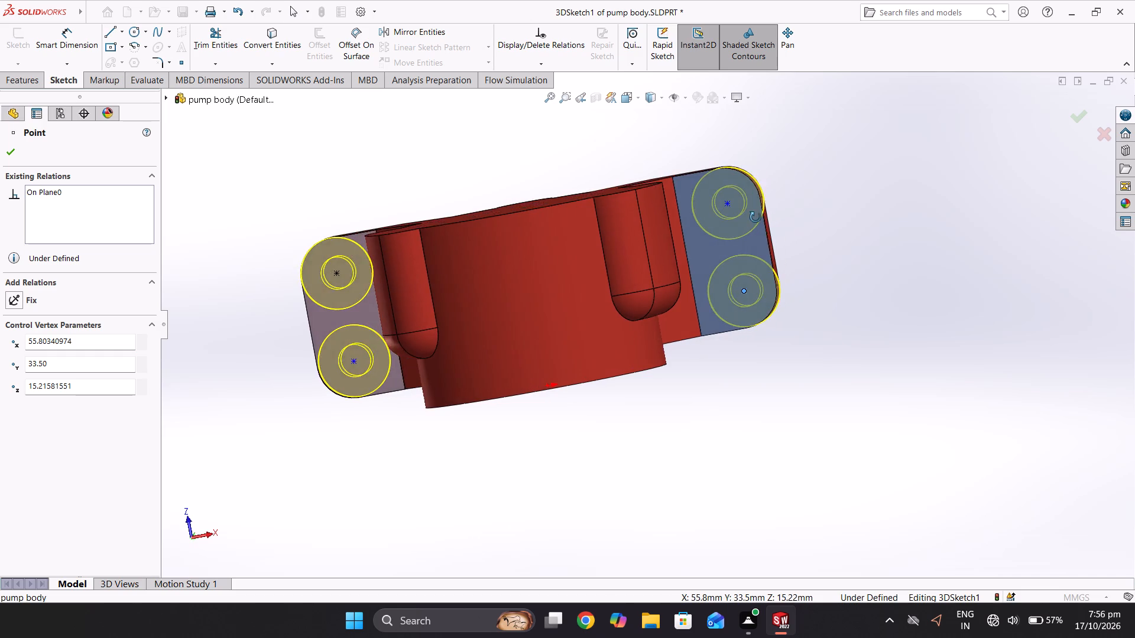
{"action": "middle_click_drag", "start_coordinate": [755, 217], "coordinate": [760, 217]}
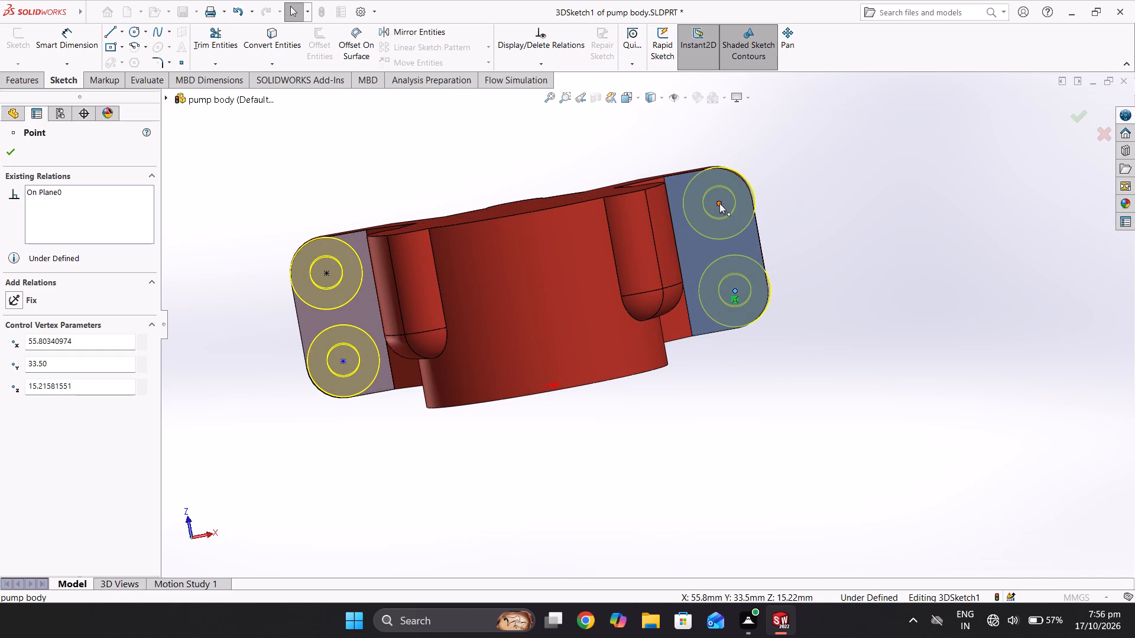
{"action": "left_click_drag", "start_coordinate": [717, 203], "coordinate": [702, 206]}
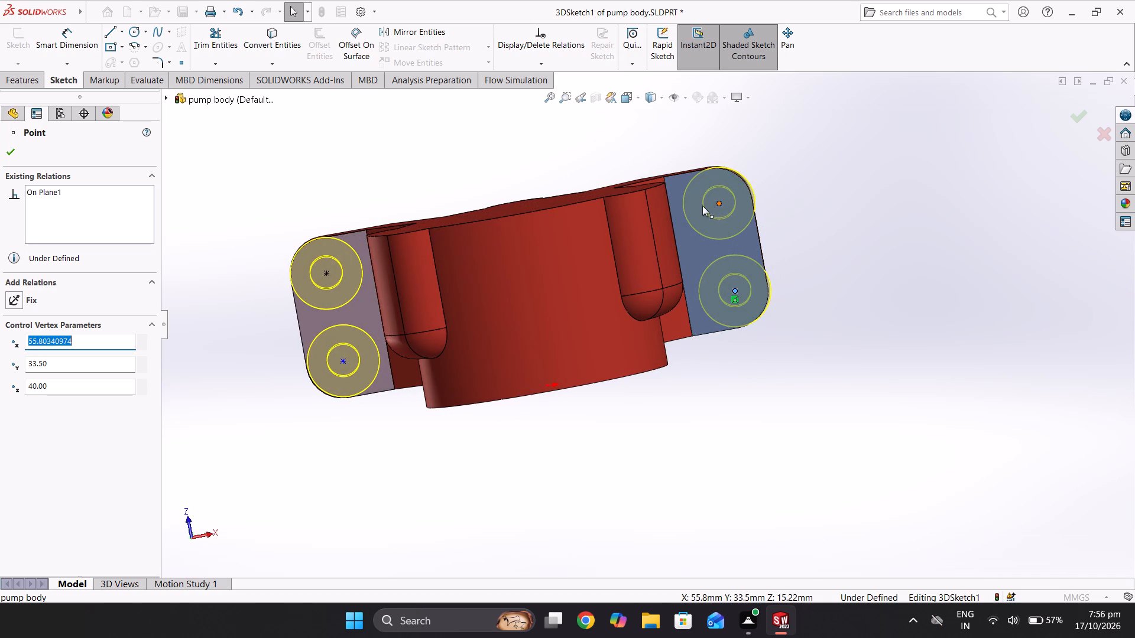
{"action": "left_click_drag", "start_coordinate": [702, 206], "coordinate": [711, 207]}
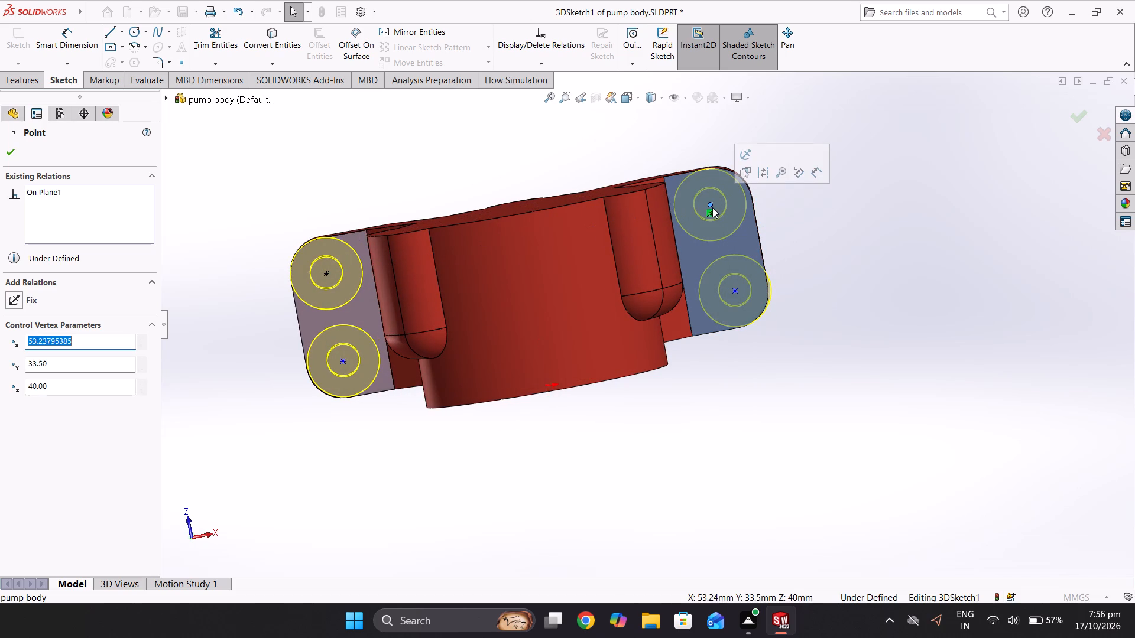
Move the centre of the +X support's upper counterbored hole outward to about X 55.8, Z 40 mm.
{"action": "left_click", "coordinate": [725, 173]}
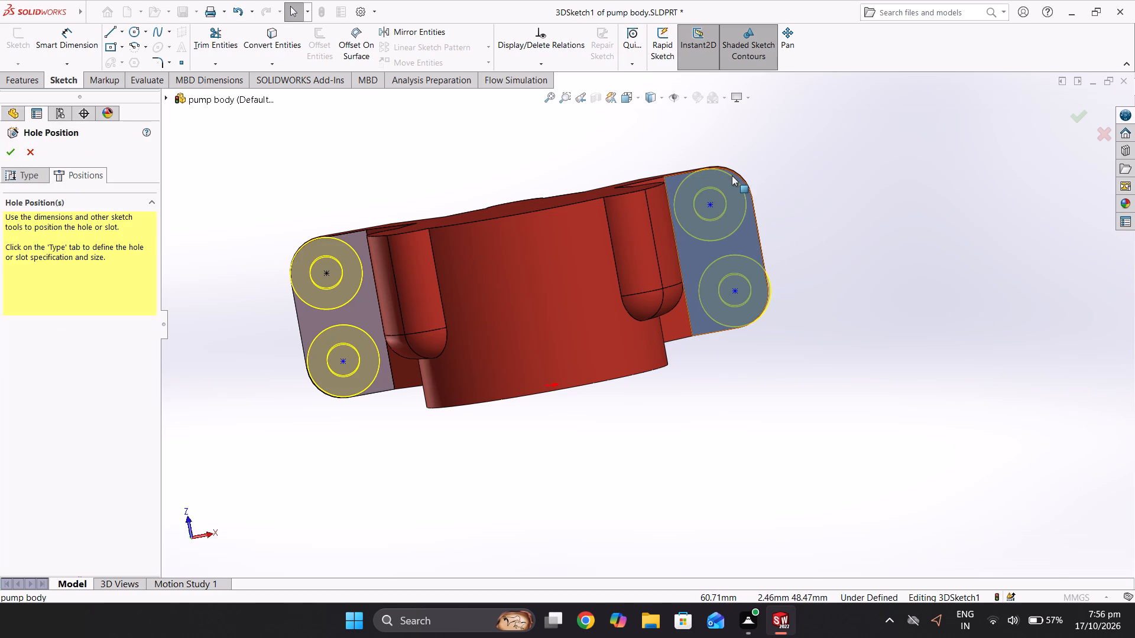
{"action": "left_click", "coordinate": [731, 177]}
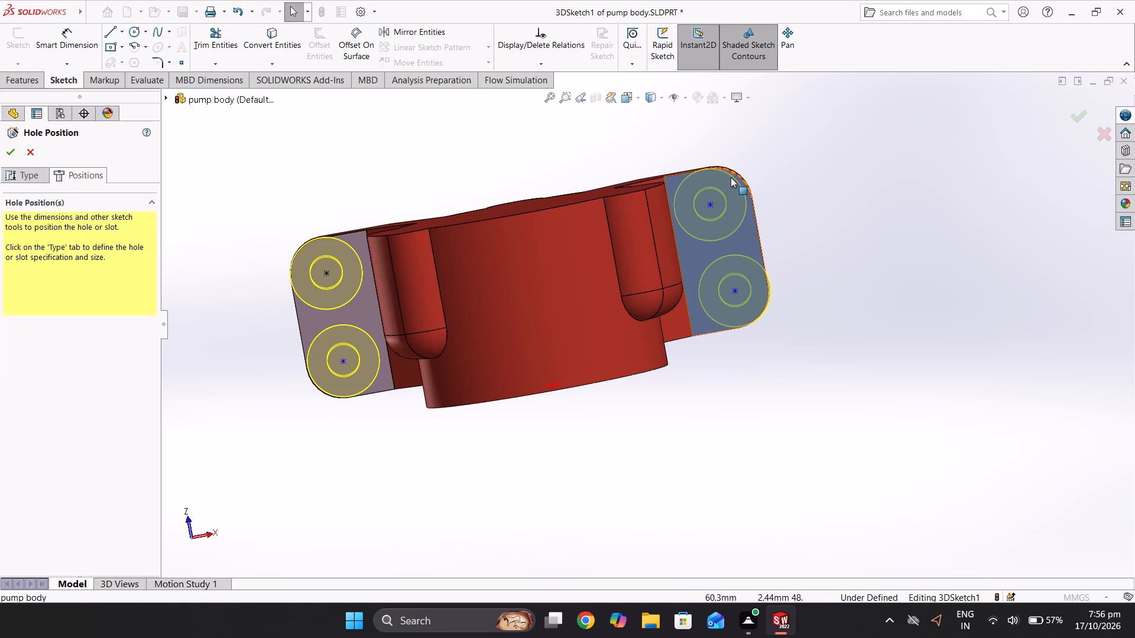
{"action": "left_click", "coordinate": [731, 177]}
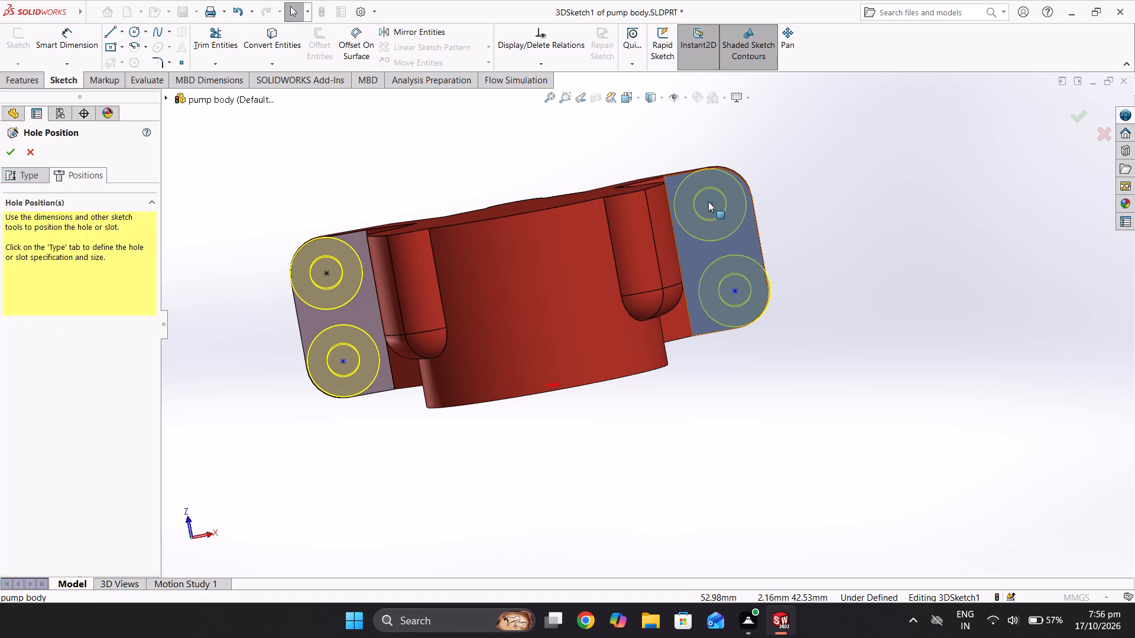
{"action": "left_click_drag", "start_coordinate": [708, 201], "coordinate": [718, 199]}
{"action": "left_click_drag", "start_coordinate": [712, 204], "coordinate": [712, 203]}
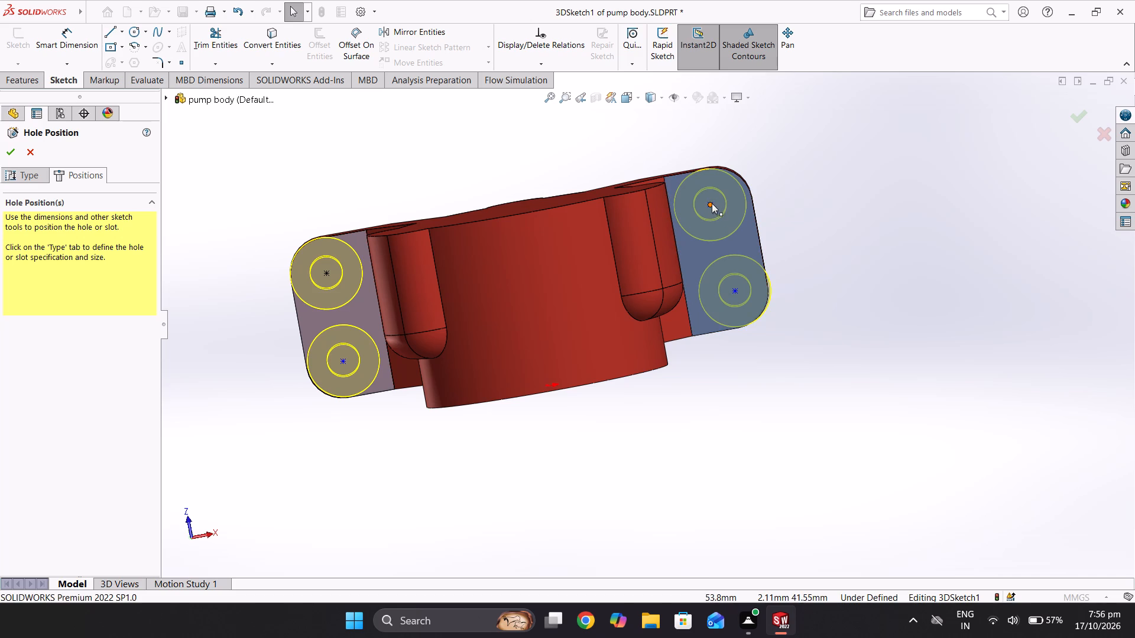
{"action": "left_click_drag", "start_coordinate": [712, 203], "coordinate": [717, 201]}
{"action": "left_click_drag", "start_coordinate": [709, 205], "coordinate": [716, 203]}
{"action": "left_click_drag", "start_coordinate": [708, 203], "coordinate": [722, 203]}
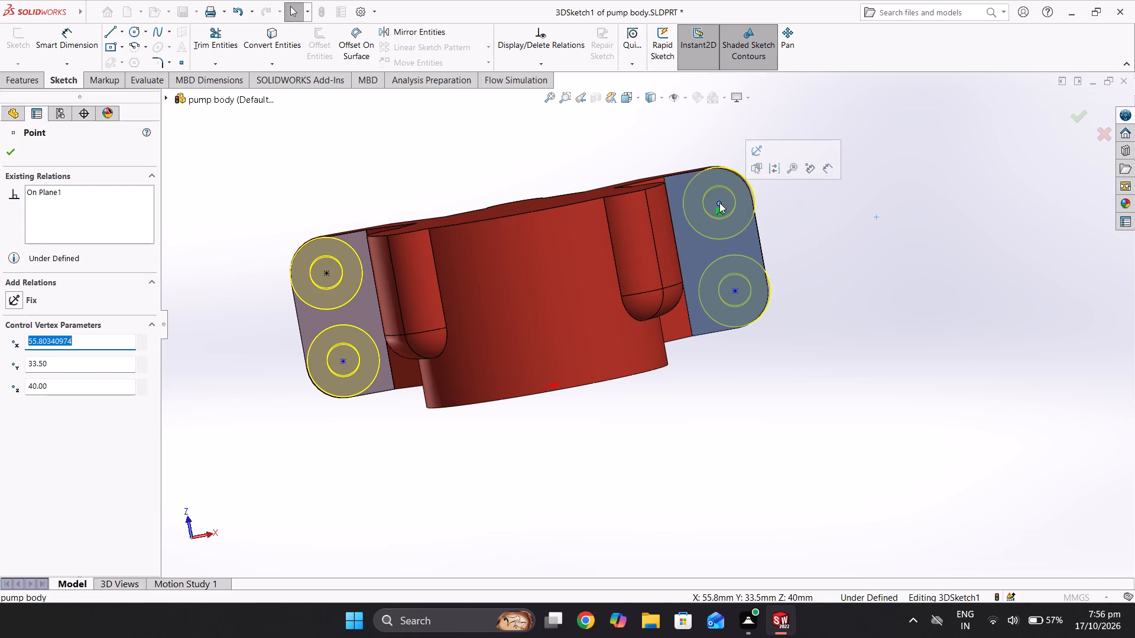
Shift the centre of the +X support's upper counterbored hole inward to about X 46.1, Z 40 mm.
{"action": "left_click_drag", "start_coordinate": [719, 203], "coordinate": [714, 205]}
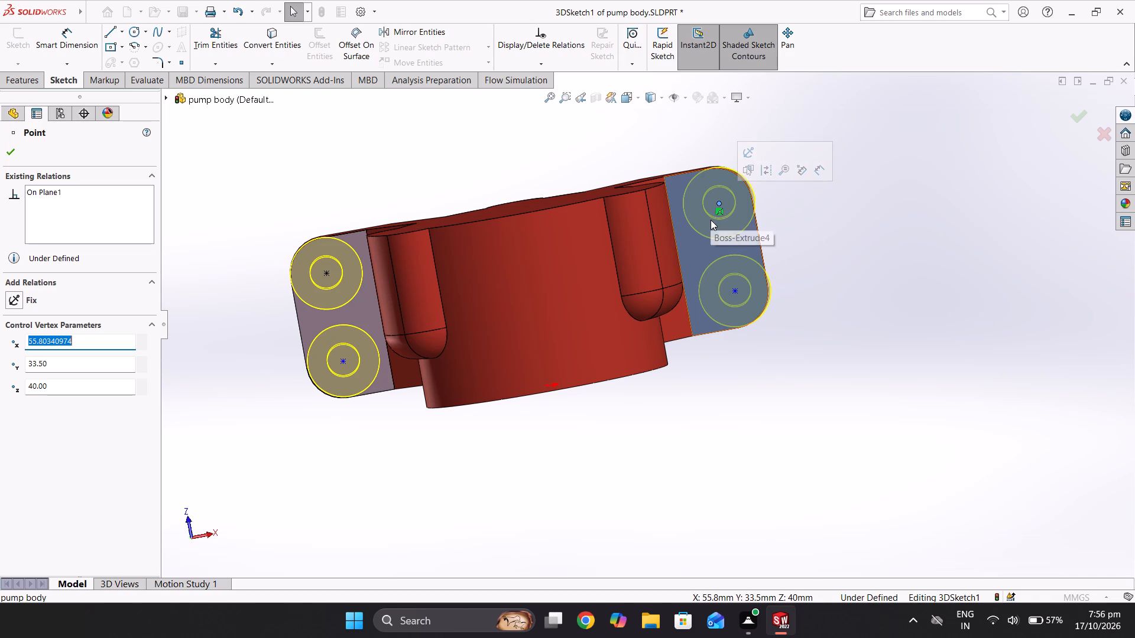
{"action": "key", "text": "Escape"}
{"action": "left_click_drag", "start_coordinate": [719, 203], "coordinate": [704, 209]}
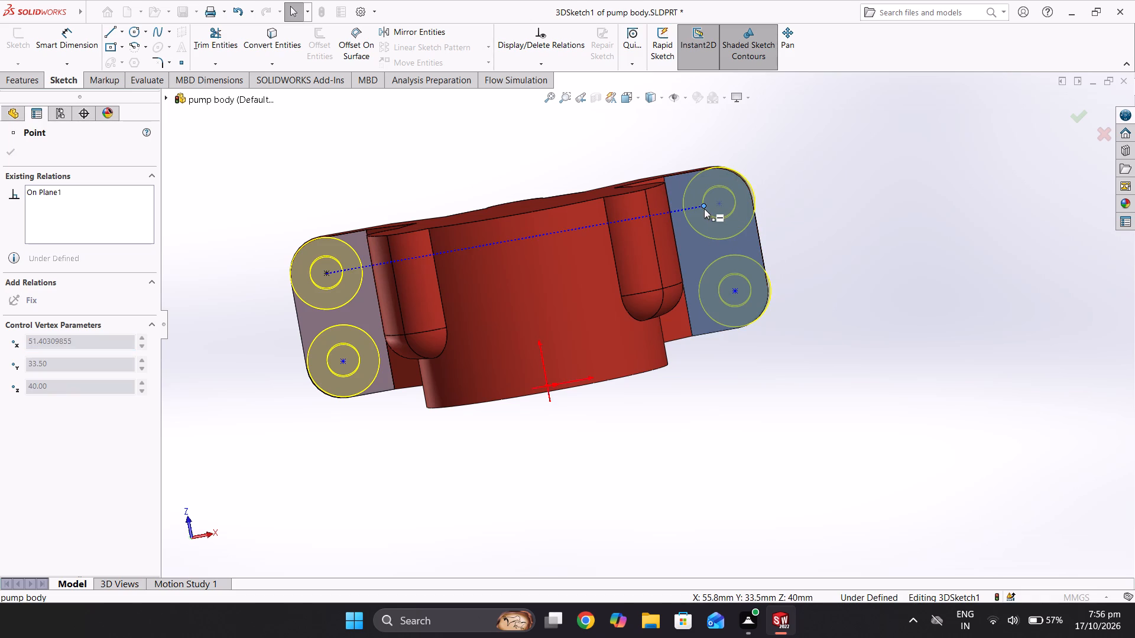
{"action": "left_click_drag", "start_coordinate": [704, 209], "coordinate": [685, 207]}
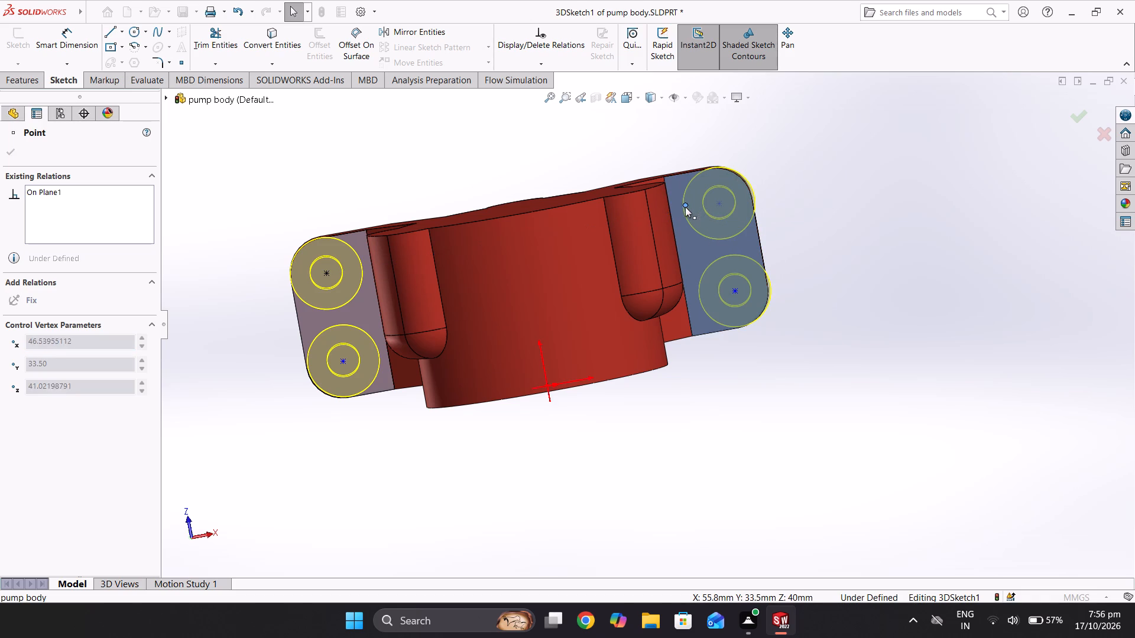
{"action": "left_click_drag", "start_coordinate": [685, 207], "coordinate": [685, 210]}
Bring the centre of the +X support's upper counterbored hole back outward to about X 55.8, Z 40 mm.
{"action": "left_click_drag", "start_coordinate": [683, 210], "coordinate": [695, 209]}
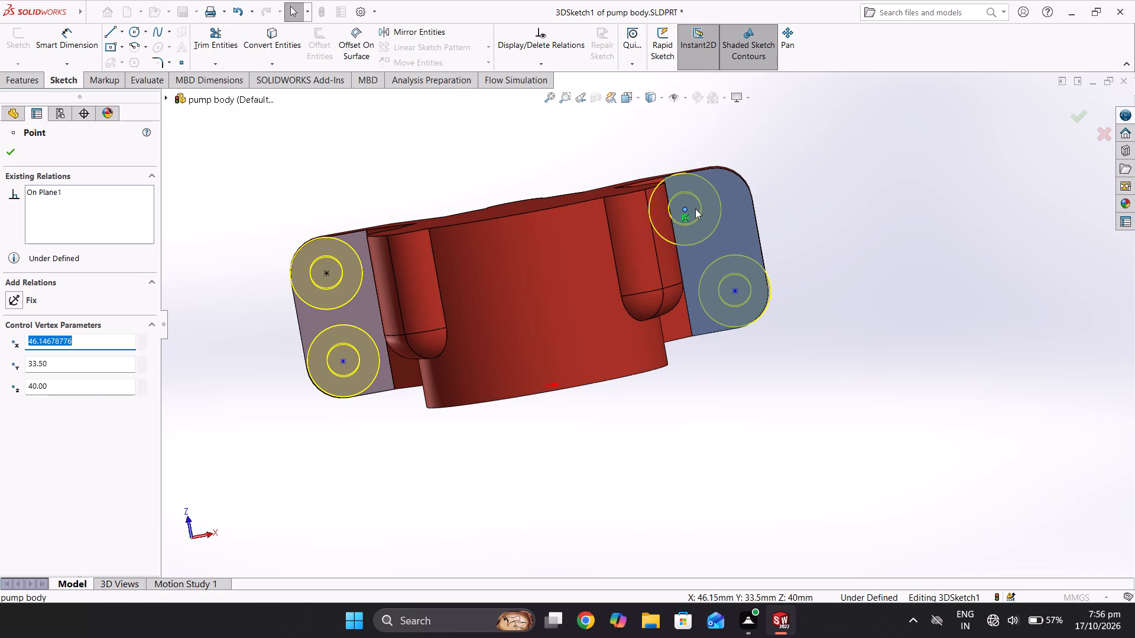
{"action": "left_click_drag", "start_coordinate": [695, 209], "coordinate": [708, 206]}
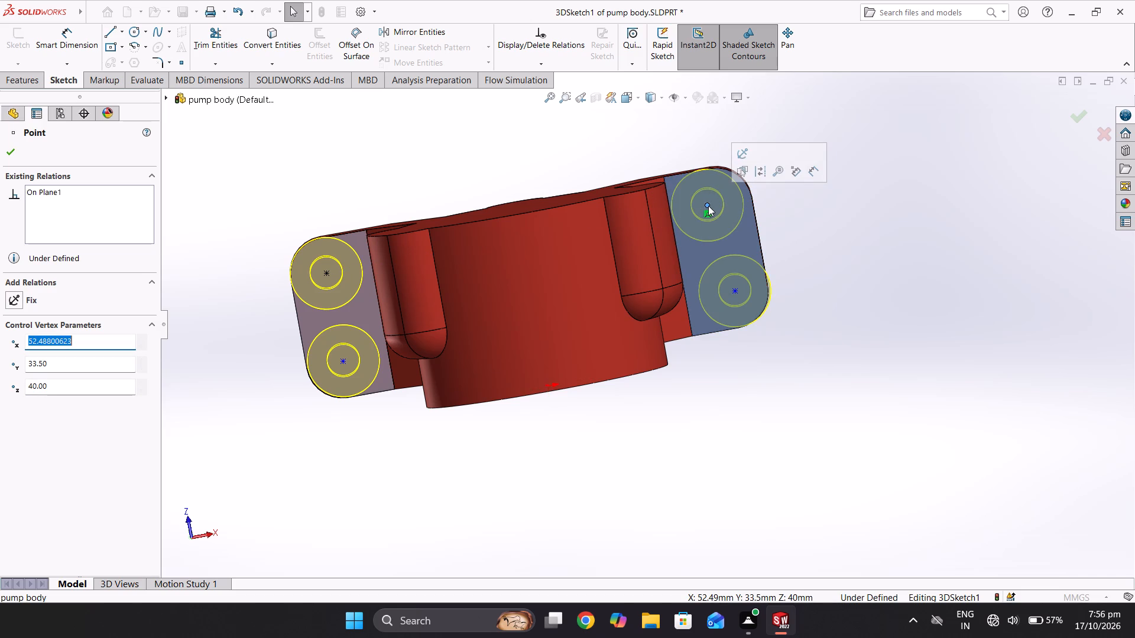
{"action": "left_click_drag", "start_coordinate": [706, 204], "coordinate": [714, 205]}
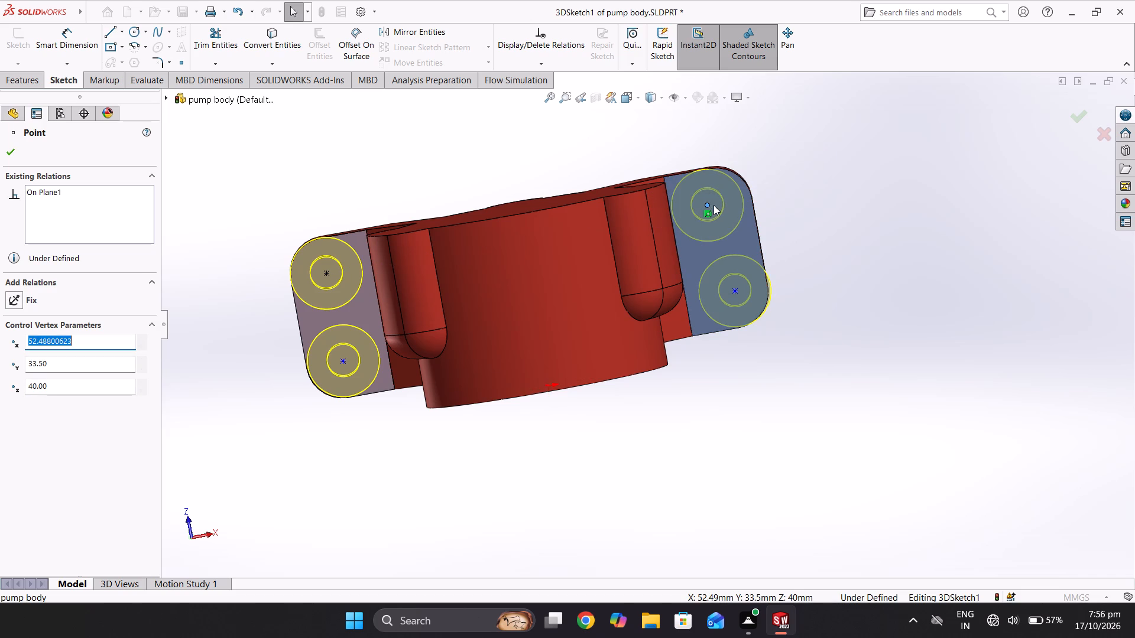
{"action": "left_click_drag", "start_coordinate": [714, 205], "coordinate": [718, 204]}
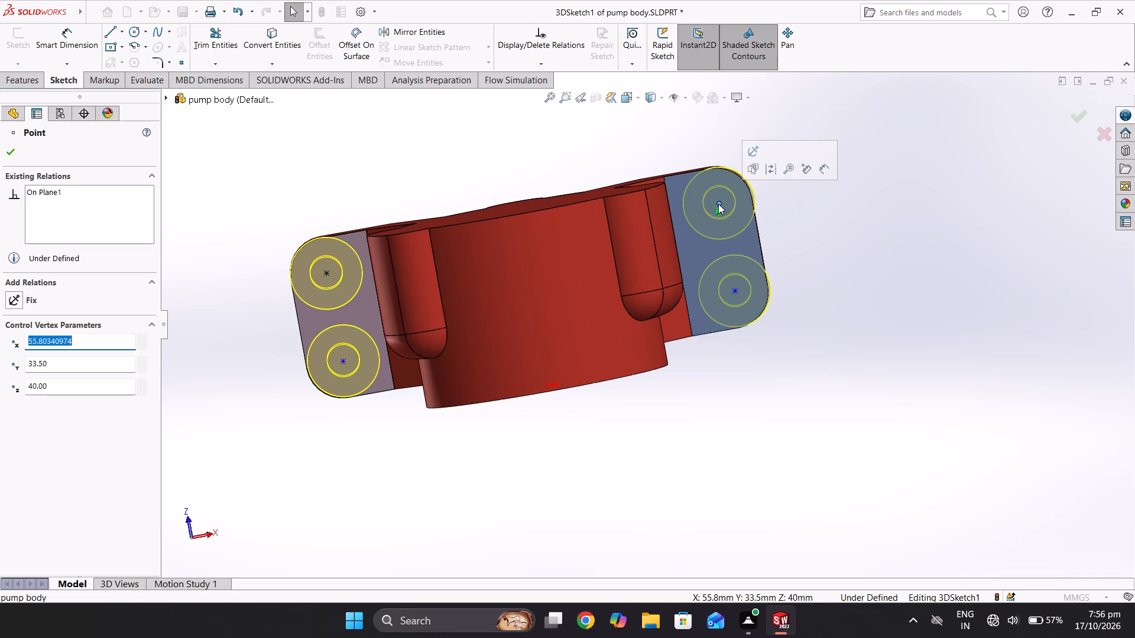
From the supports' opposite side, shift the +X support's upper counterbored hole centre slightly inward to about X 54.5, Z 40 mm.
{"action": "middle_click_drag", "start_coordinate": [767, 232], "coordinate": [753, 239]}
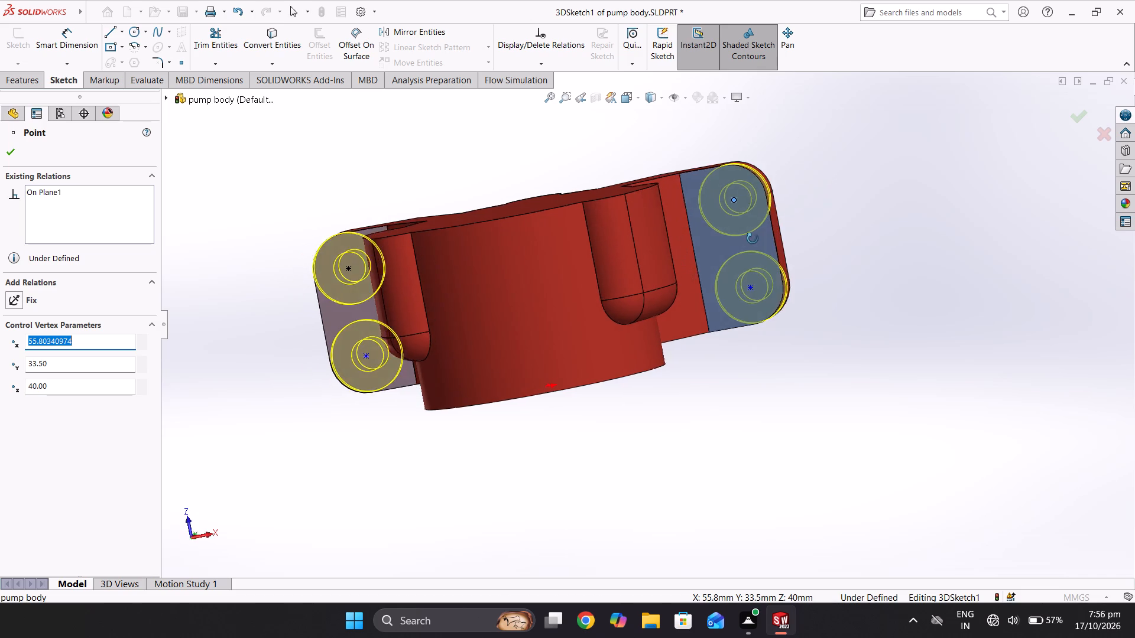
{"action": "middle_click_drag", "start_coordinate": [753, 239], "coordinate": [684, 248]}
{"action": "middle_click_drag", "start_coordinate": [868, 222], "coordinate": [861, 232]}
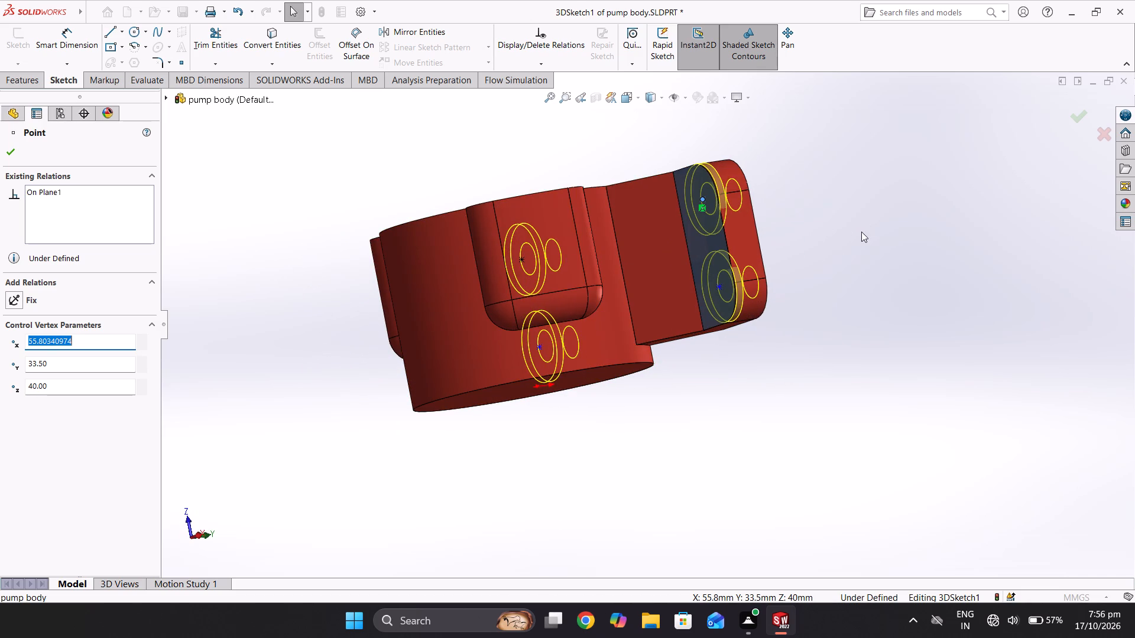
{"action": "middle_click_drag", "start_coordinate": [861, 232], "coordinate": [716, 277]}
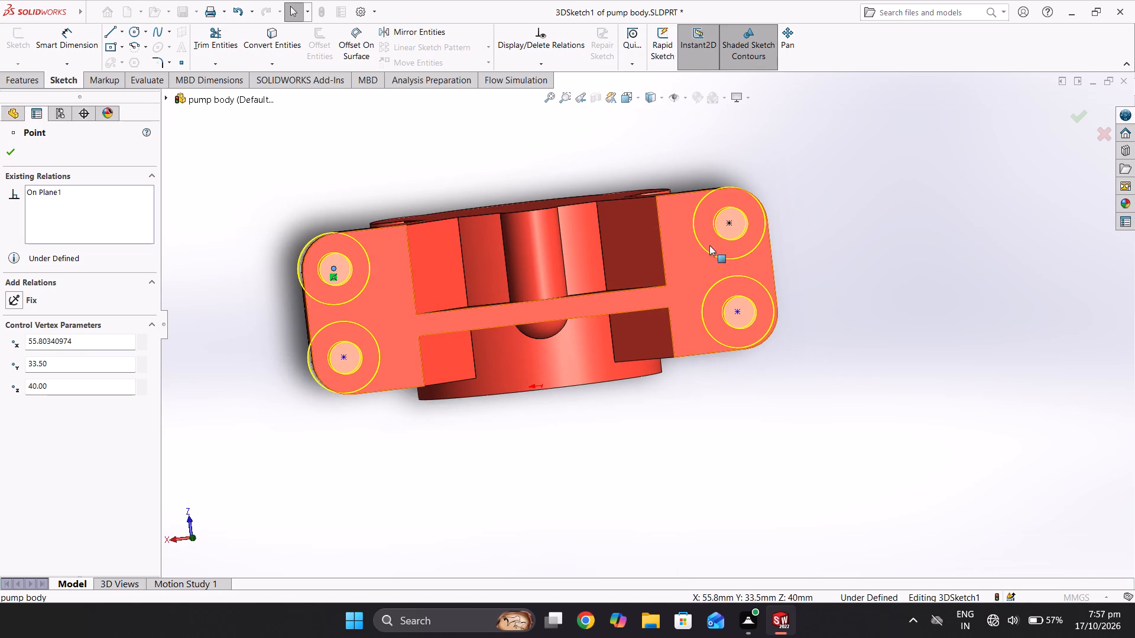
{"action": "middle_click", "coordinate": [709, 230]}
{"action": "middle_click", "coordinate": [795, 250]}
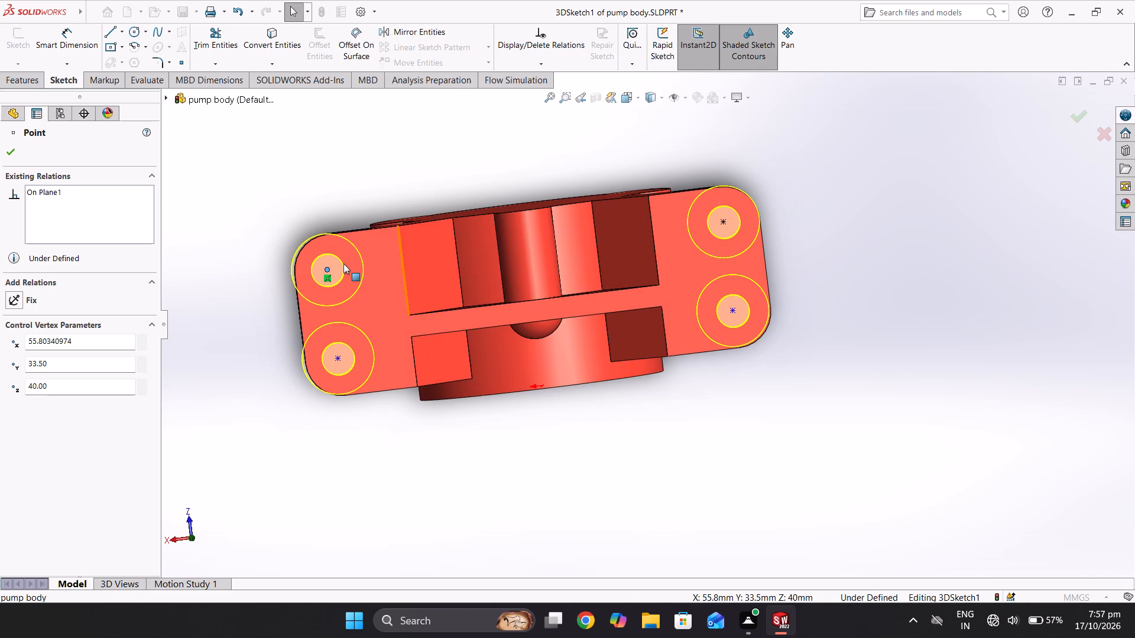
{"action": "left_click_drag", "start_coordinate": [327, 268], "coordinate": [327, 269]}
{"action": "left_click_drag", "start_coordinate": [327, 269], "coordinate": [334, 270]}
{"action": "left_click_drag", "start_coordinate": [326, 269], "coordinate": [336, 273]}
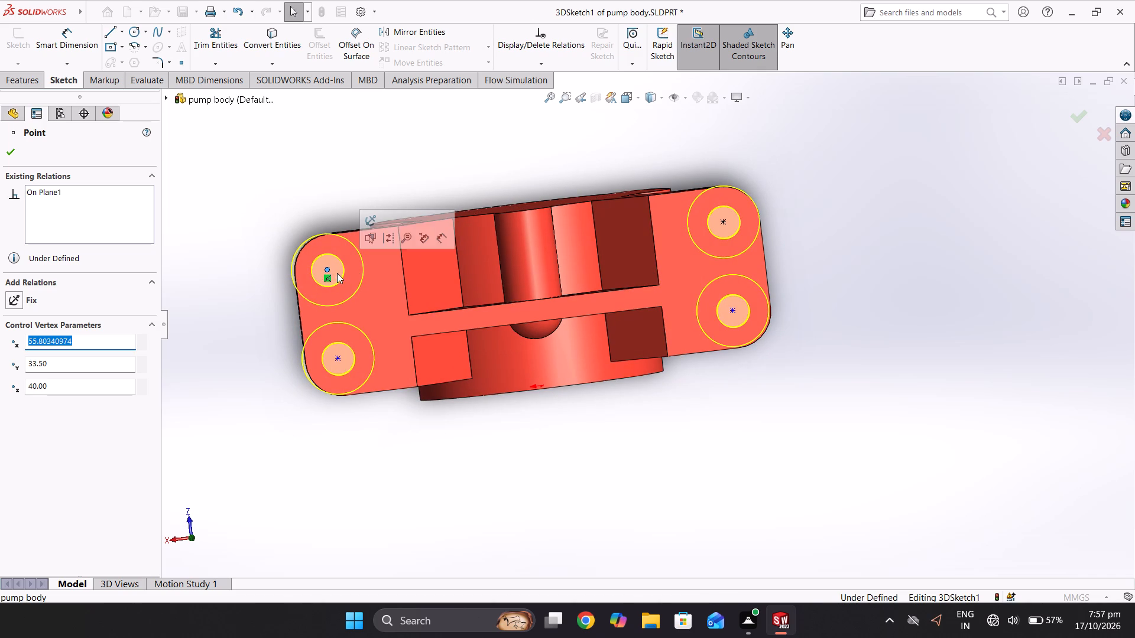
{"action": "left_click_drag", "start_coordinate": [327, 270], "coordinate": [333, 270]}
{"action": "double_click", "coordinate": [322, 266]}
{"action": "left_click_drag", "start_coordinate": [325, 266], "coordinate": [325, 267]}
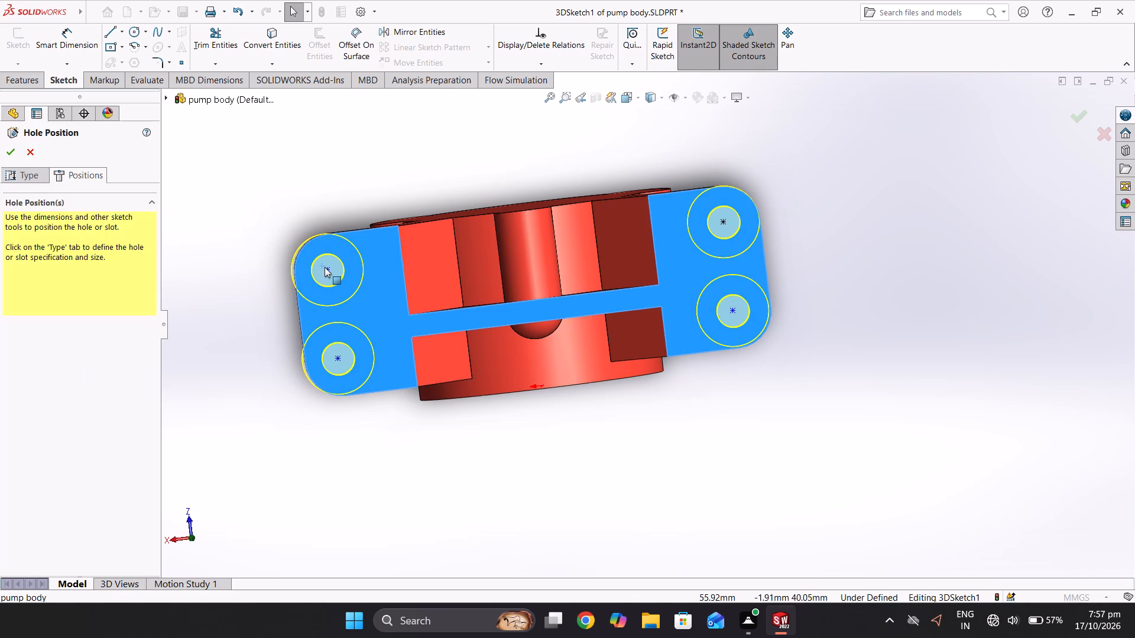
{"action": "left_click_drag", "start_coordinate": [325, 267], "coordinate": [333, 269]}
{"action": "left_click_drag", "start_coordinate": [327, 269], "coordinate": [333, 270]}
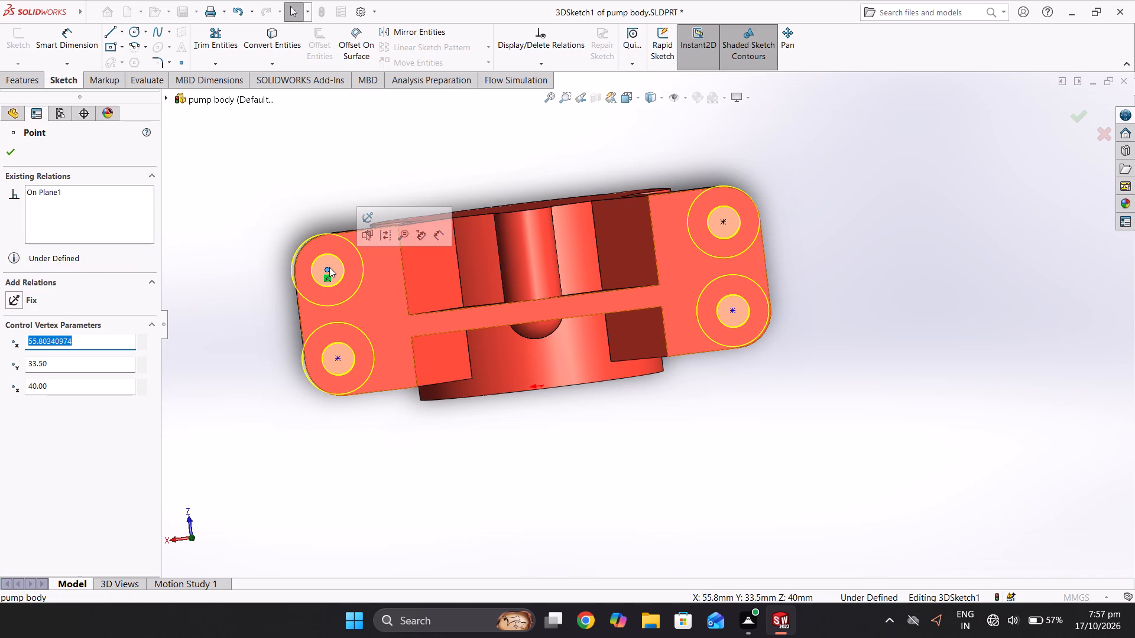
{"action": "left_click", "coordinate": [328, 267]}
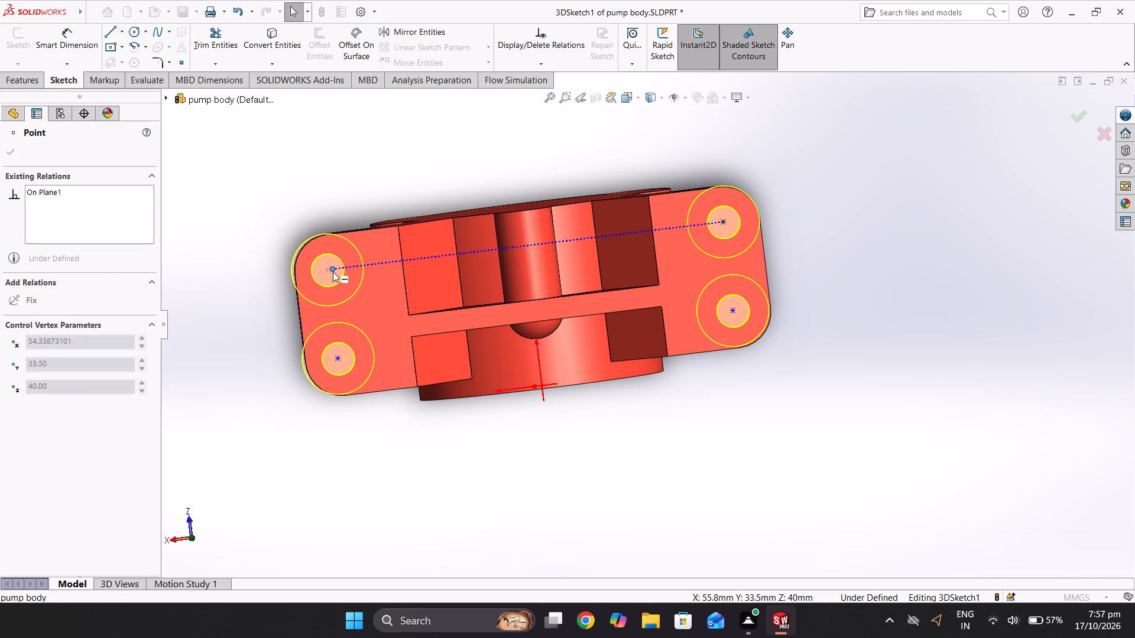
Shift the centre of the +X support's lower counterbored hole inward to about X 54.5, Z 15.2 mm.
{"action": "left_click", "coordinate": [340, 359]}
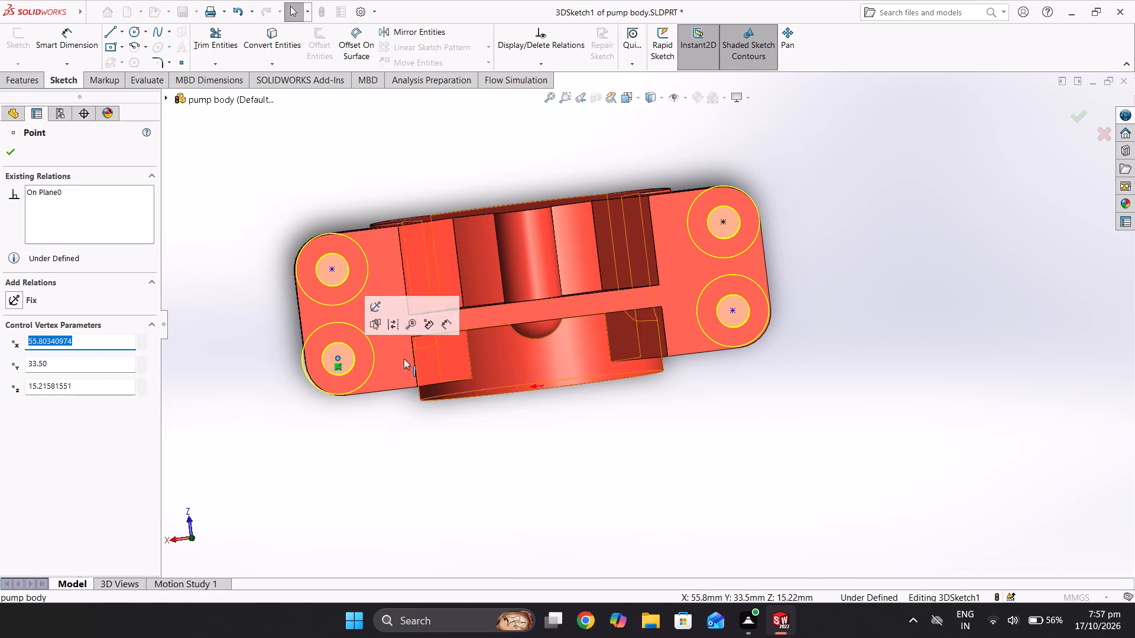
{"action": "left_click_drag", "start_coordinate": [337, 356], "coordinate": [352, 355]}
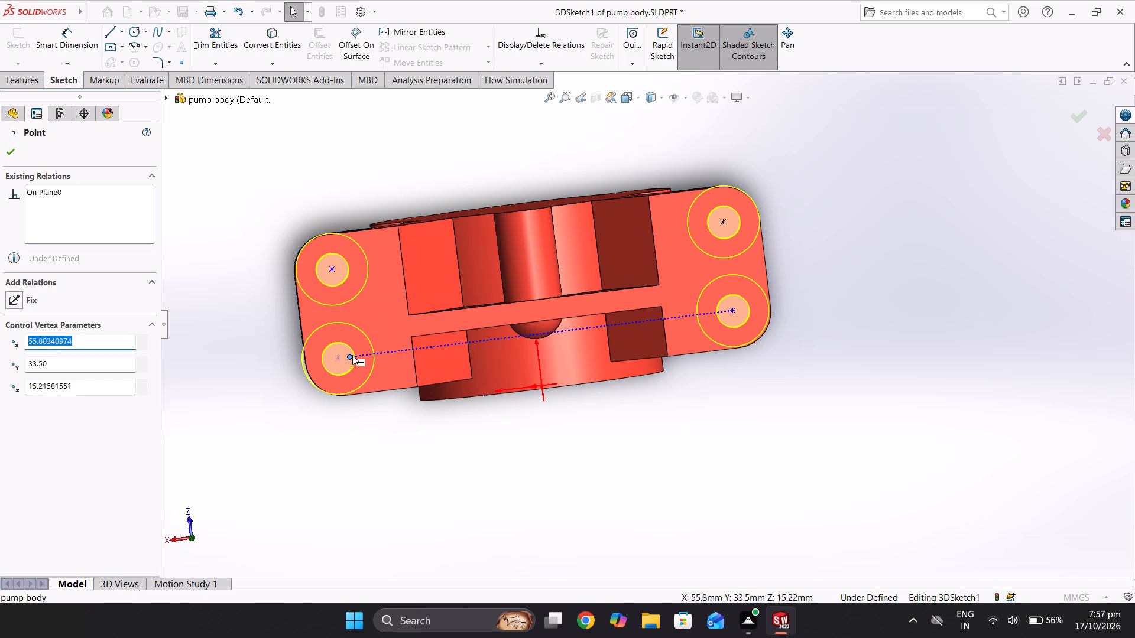
{"action": "left_click_drag", "start_coordinate": [352, 355], "coordinate": [345, 355]}
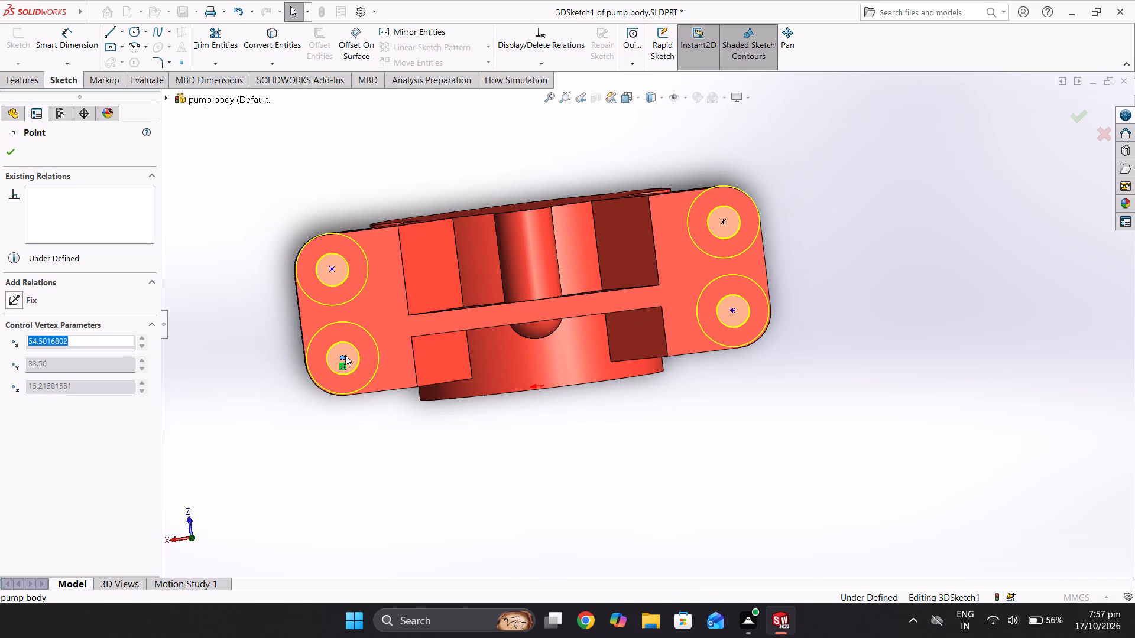
{"action": "left_click", "coordinate": [10, 157]}
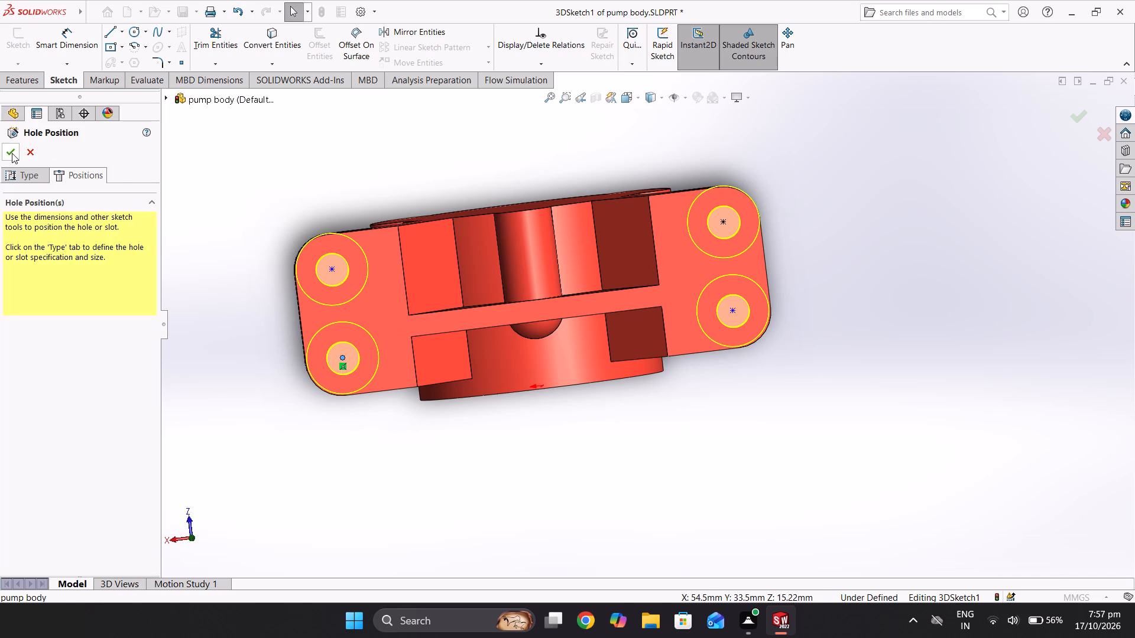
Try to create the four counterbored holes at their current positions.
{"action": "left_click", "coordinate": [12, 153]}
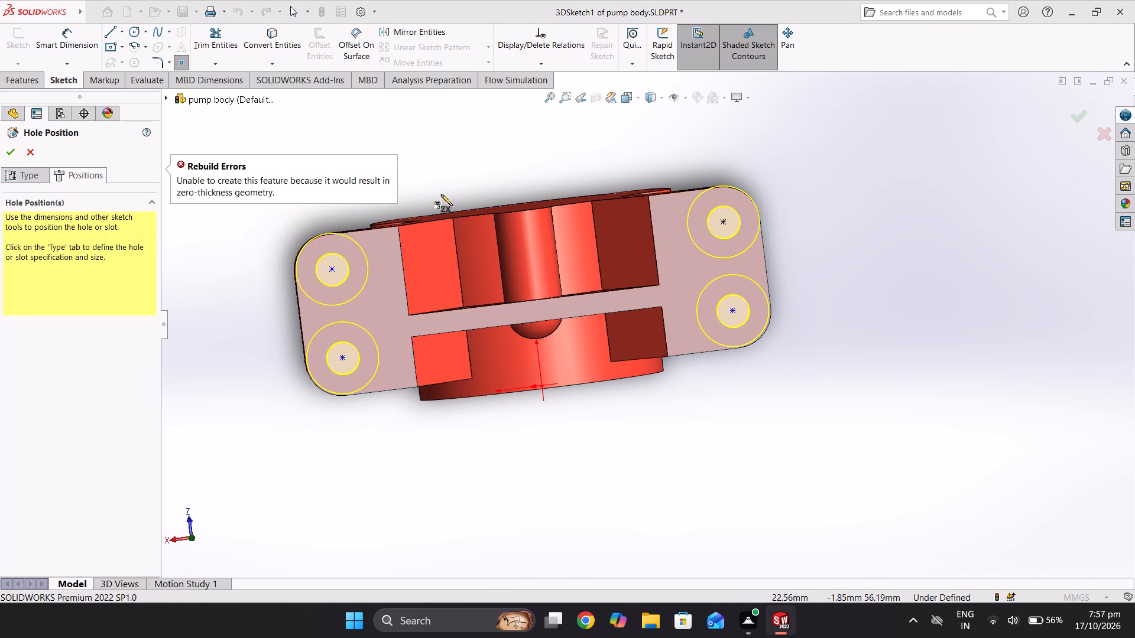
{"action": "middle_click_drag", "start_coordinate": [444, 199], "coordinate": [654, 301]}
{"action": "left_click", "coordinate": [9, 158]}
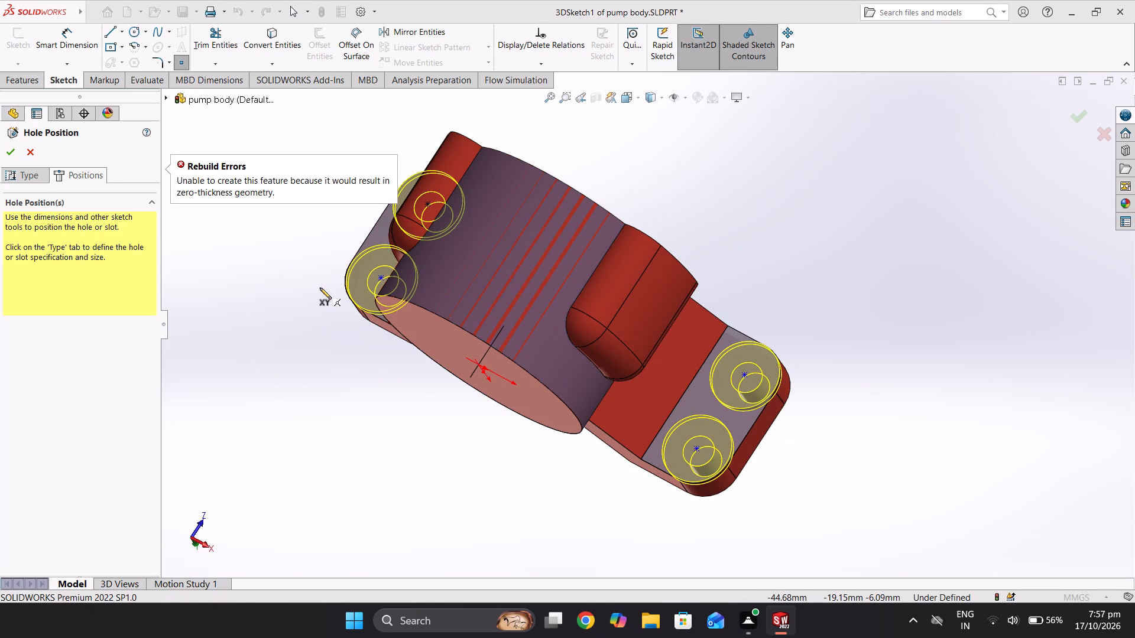
Change the counterbored holes' end condition to Up To Next and try to create them again.
{"action": "middle_click_drag", "start_coordinate": [320, 288], "coordinate": [370, 425]}
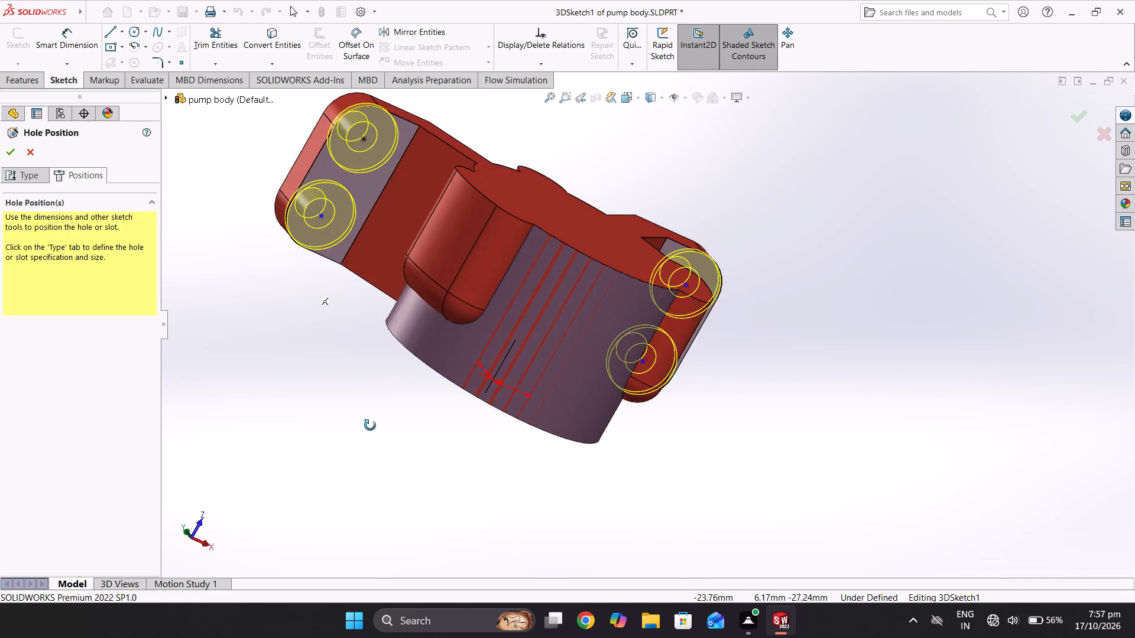
{"action": "middle_click_drag", "start_coordinate": [370, 425], "coordinate": [456, 479]}
{"action": "scroll", "coordinate": [377, 437], "scroll_direction": "down", "scroll_amount": 1}
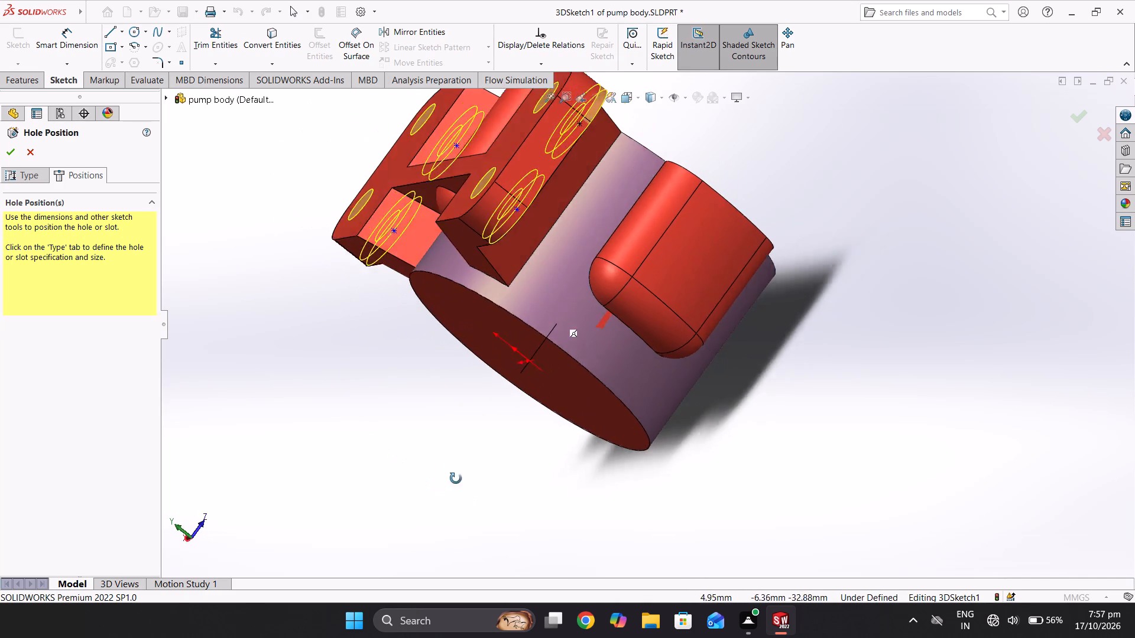
{"action": "middle_click_drag", "start_coordinate": [456, 479], "coordinate": [344, 223]}
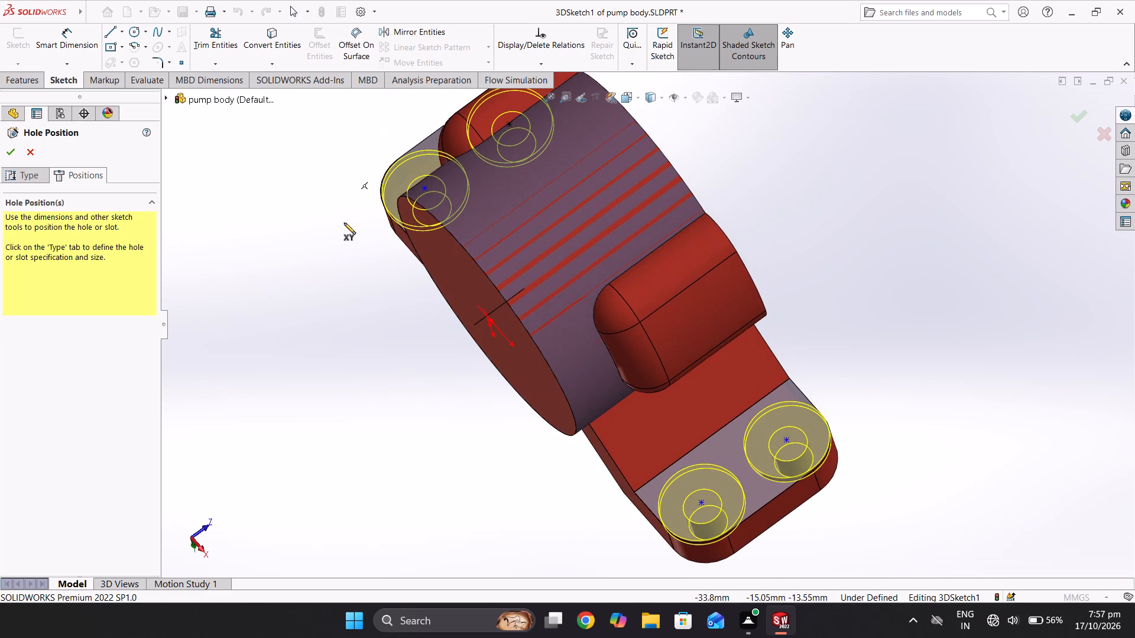
{"action": "left_click", "coordinate": [31, 182]}
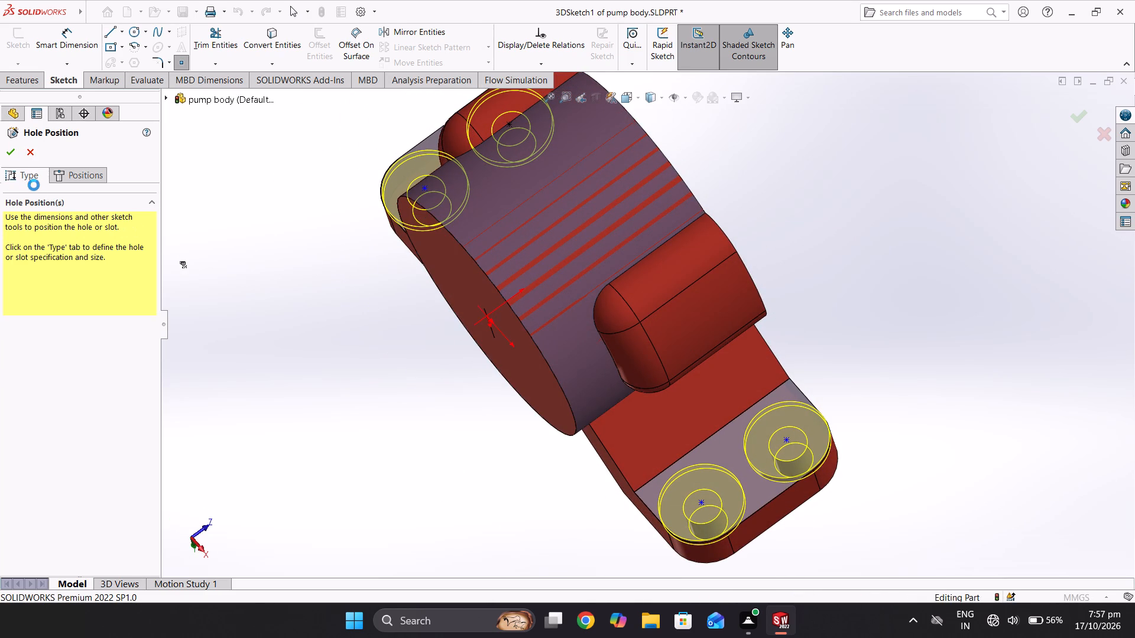
{"action": "scroll", "coordinate": [79, 326], "scroll_direction": "down", "scroll_amount": 3}
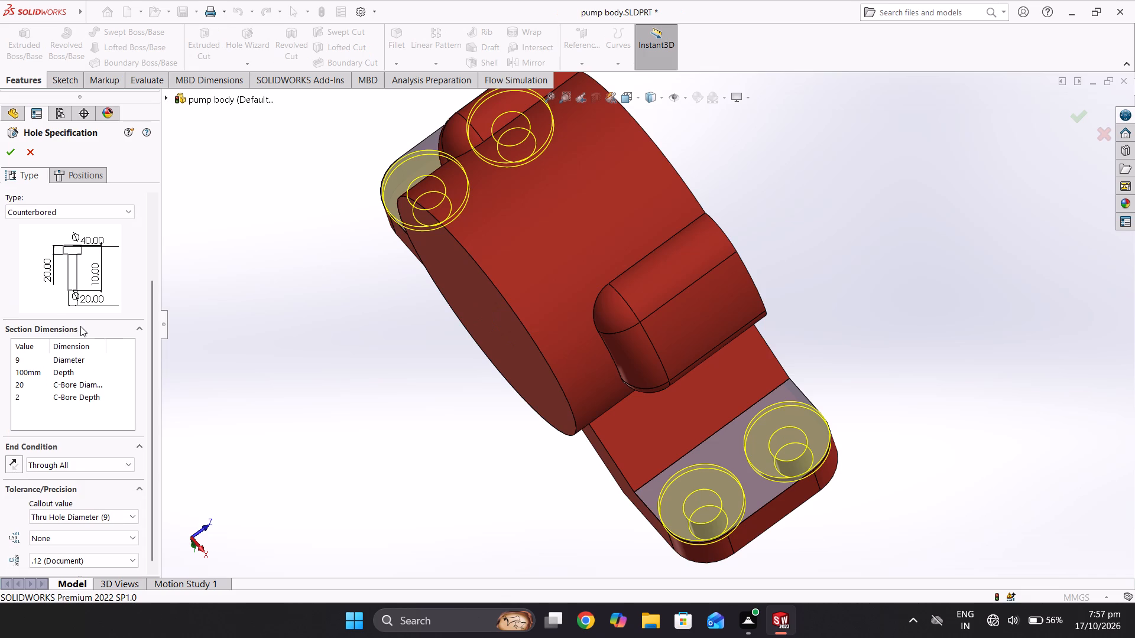
{"action": "left_click", "coordinate": [90, 462]}
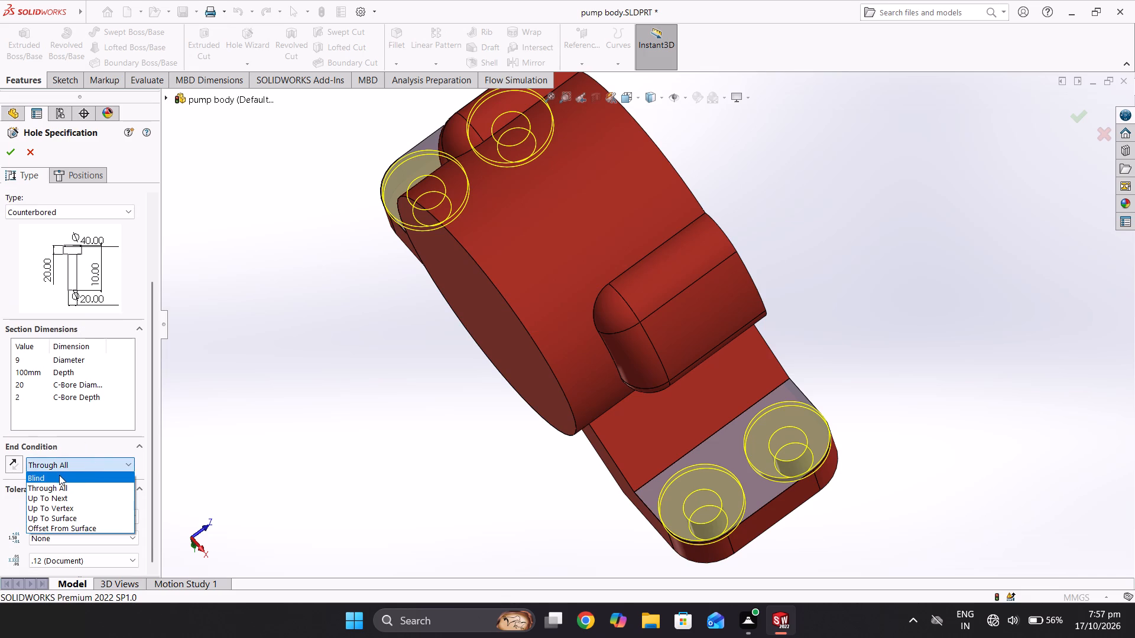
{"action": "left_click", "coordinate": [69, 499]}
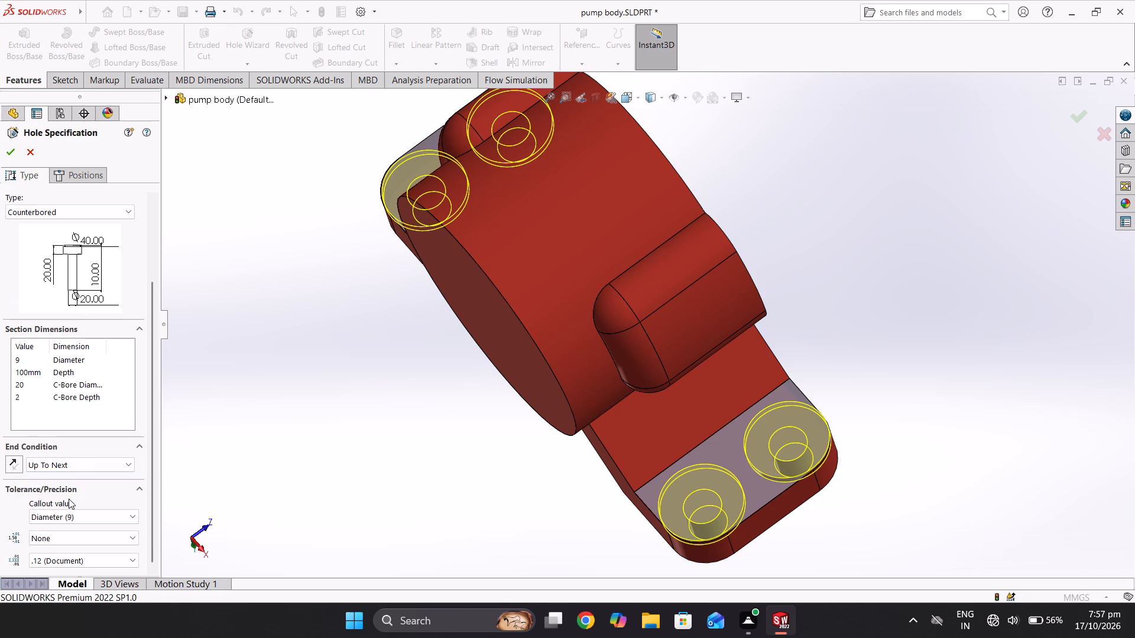
{"action": "left_click", "coordinate": [10, 152]}
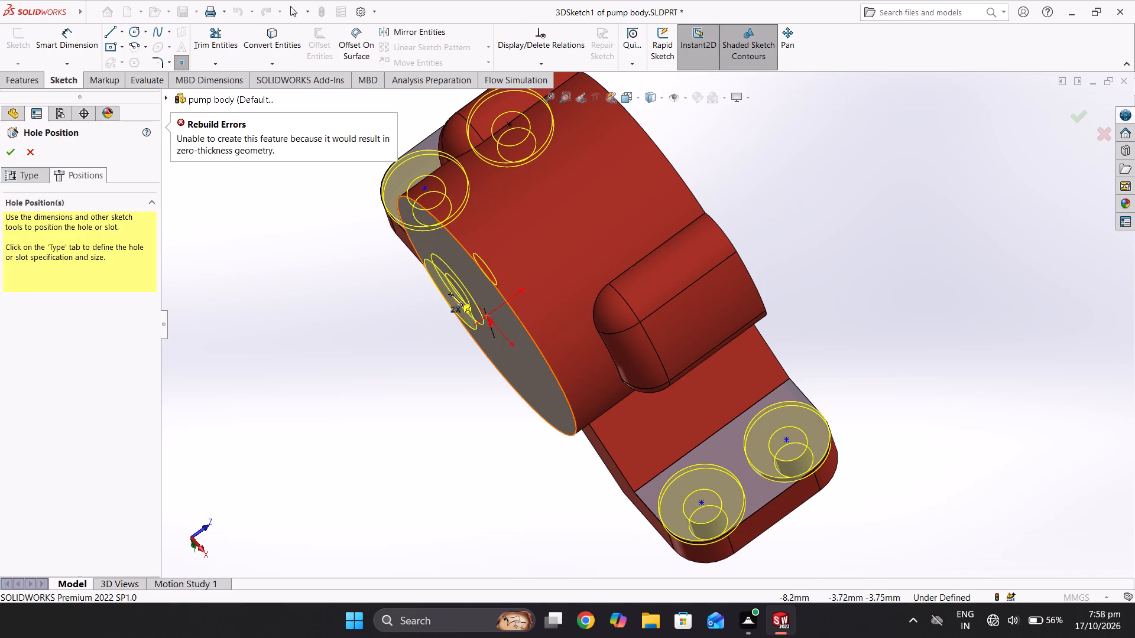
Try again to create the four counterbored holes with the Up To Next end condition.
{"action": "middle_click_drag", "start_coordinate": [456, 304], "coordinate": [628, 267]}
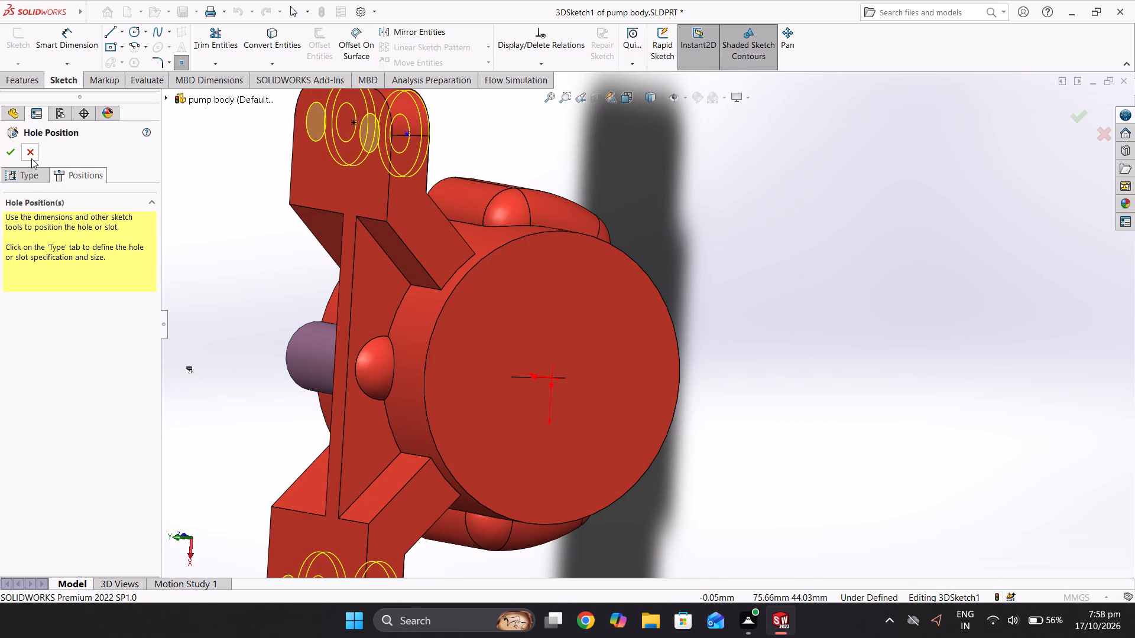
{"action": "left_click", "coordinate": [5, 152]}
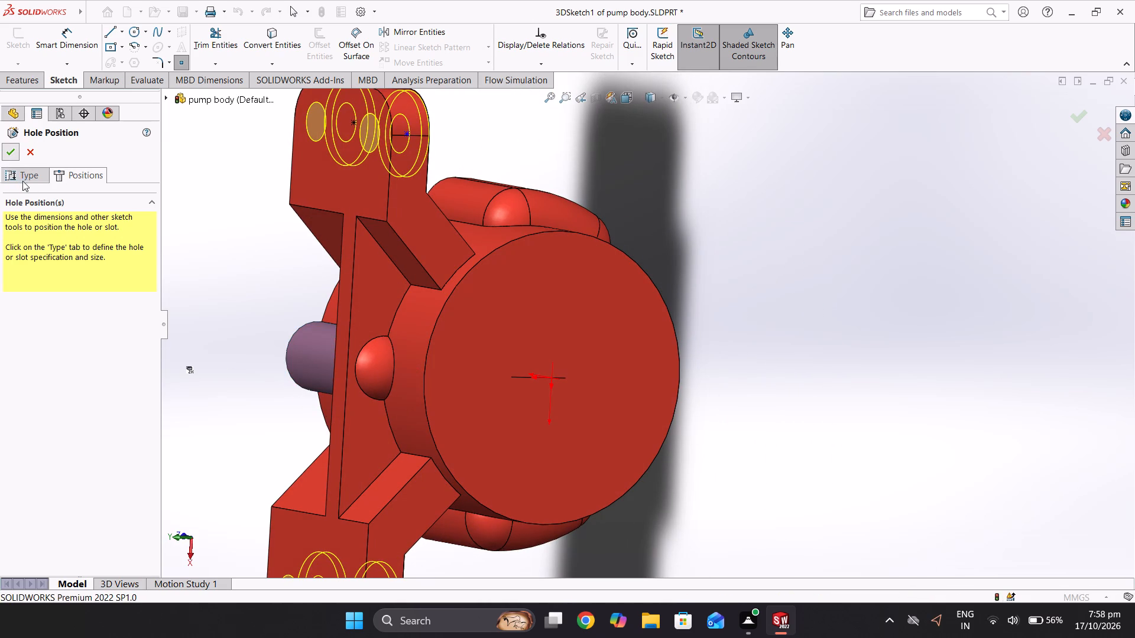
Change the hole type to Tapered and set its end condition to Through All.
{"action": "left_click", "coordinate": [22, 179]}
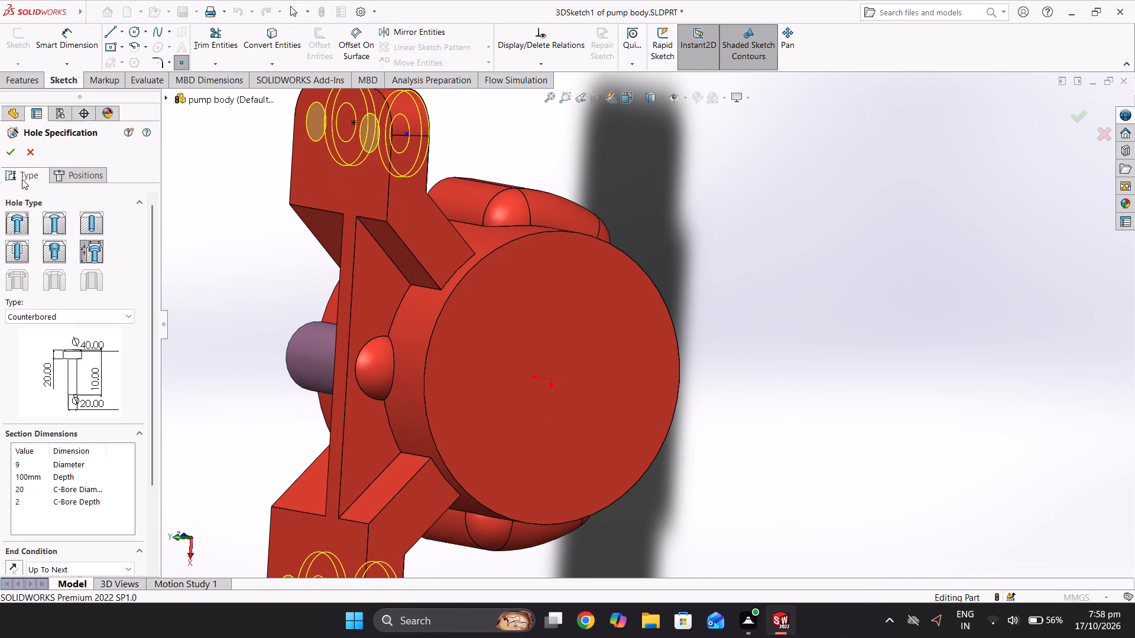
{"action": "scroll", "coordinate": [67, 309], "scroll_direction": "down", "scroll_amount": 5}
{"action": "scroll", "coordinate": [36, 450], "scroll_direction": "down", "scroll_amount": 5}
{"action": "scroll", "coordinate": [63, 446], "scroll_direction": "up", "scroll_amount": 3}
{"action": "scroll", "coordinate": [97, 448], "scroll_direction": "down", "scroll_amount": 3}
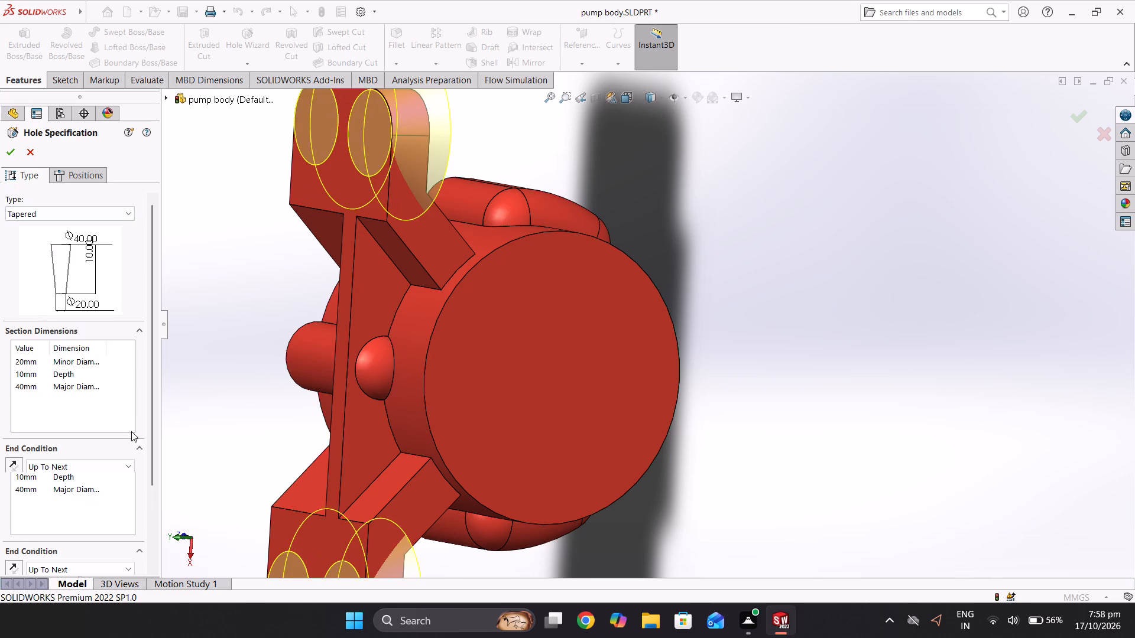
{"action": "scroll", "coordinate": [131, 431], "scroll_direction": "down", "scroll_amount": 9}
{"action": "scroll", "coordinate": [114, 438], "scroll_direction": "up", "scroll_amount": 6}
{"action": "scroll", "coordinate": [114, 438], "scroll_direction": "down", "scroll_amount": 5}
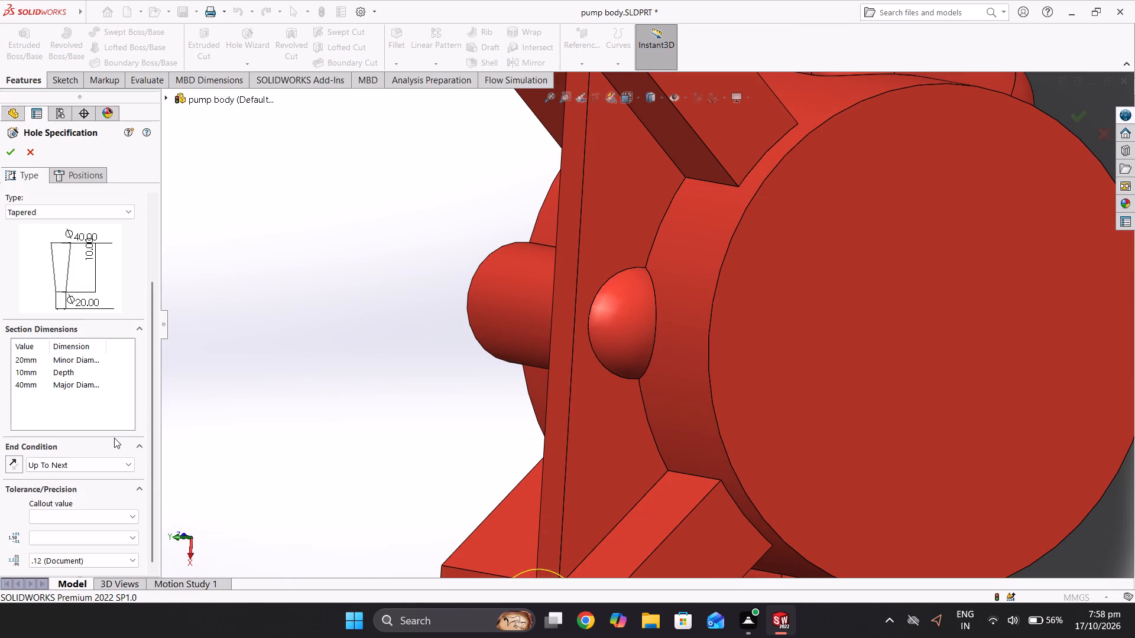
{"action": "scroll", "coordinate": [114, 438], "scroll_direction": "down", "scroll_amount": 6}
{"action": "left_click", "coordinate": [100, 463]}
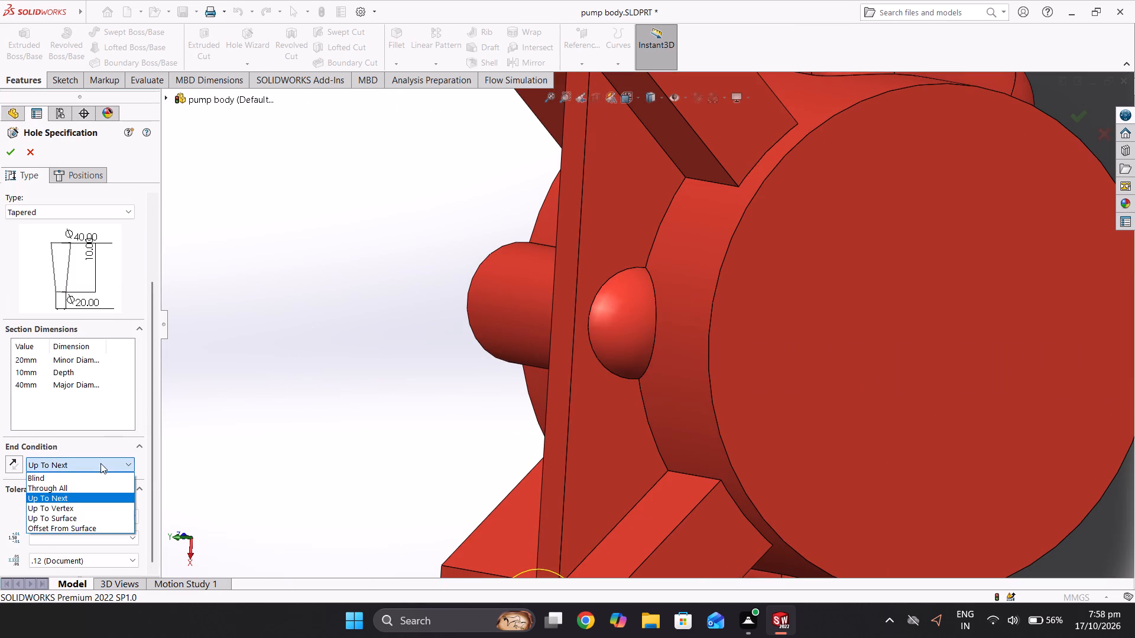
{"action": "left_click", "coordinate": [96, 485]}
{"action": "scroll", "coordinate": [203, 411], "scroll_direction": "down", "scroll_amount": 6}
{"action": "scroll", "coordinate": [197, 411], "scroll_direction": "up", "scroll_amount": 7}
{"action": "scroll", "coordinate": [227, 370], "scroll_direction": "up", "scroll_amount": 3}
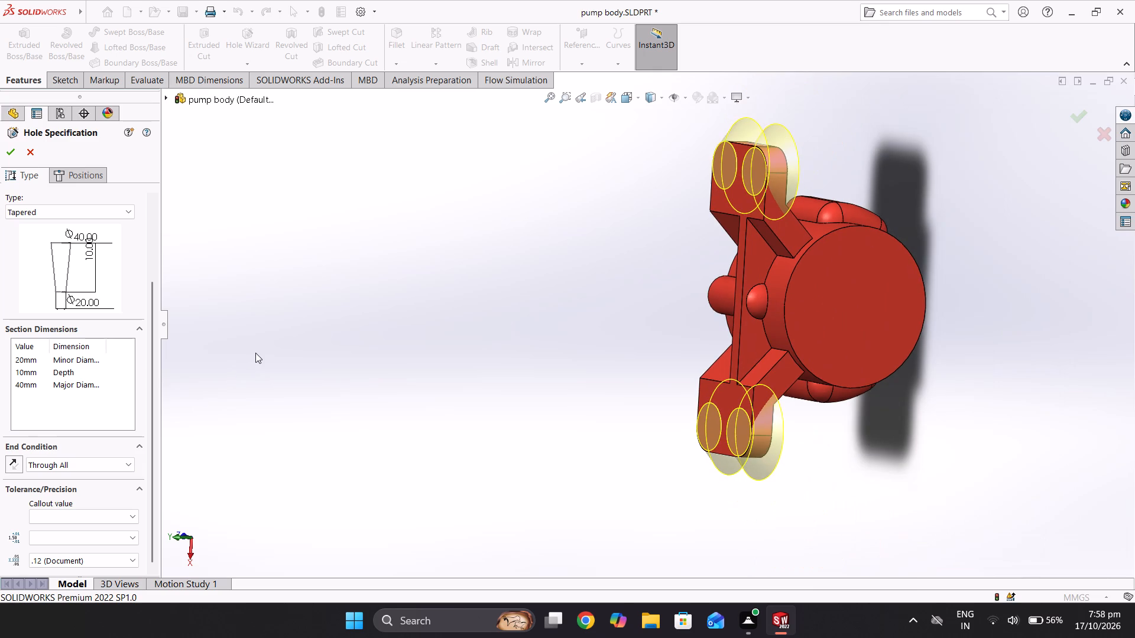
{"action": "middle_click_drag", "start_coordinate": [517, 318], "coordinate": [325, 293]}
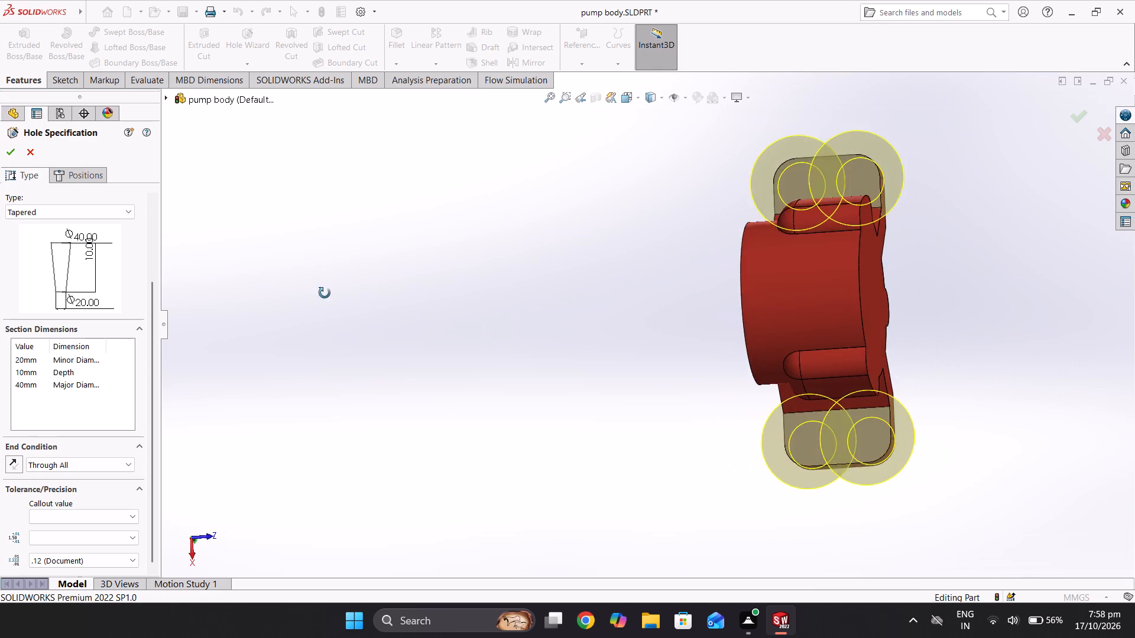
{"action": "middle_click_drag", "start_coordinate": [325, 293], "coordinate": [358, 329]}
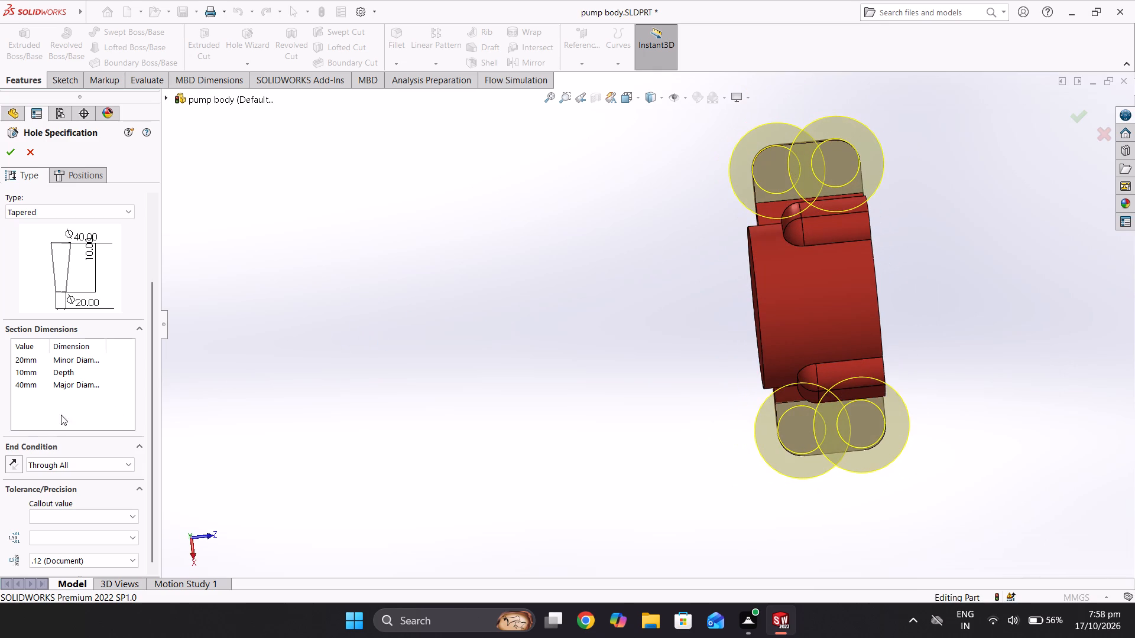
Change the holes' end condition to Blind.
{"action": "scroll", "coordinate": [33, 462], "scroll_direction": "down", "scroll_amount": 4}
{"action": "scroll", "coordinate": [27, 467], "scroll_direction": "up", "scroll_amount": 4}
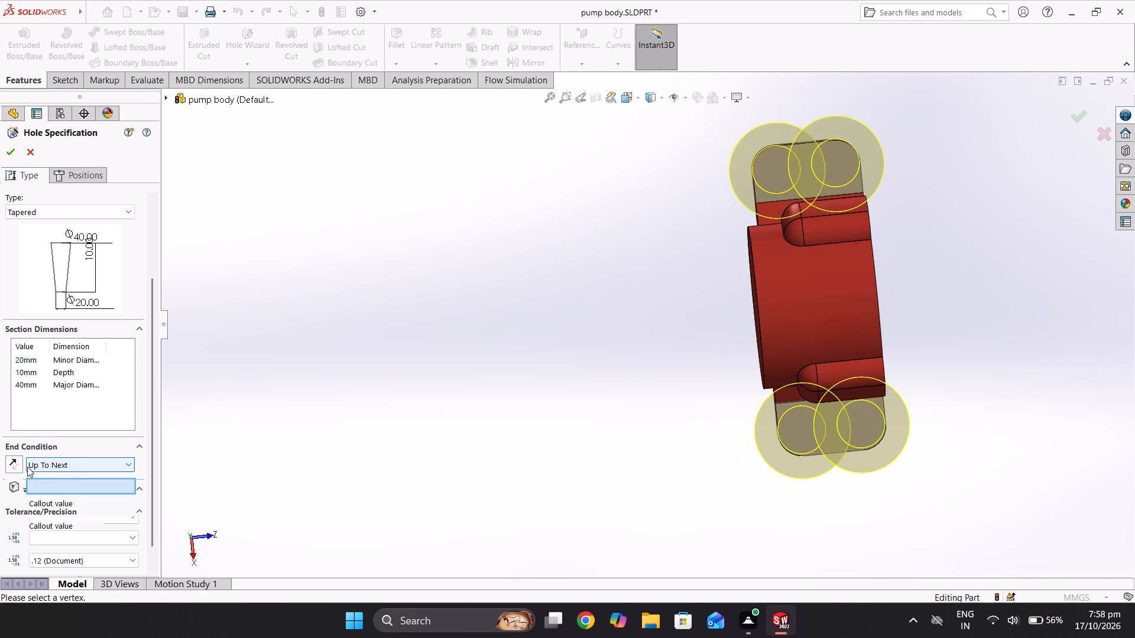
{"action": "scroll", "coordinate": [27, 467], "scroll_direction": "down", "scroll_amount": 3}
{"action": "scroll", "coordinate": [27, 467], "scroll_direction": "up", "scroll_amount": 4}
{"action": "scroll", "coordinate": [35, 466], "scroll_direction": "down", "scroll_amount": 5}
{"action": "scroll", "coordinate": [39, 466], "scroll_direction": "up", "scroll_amount": 6}
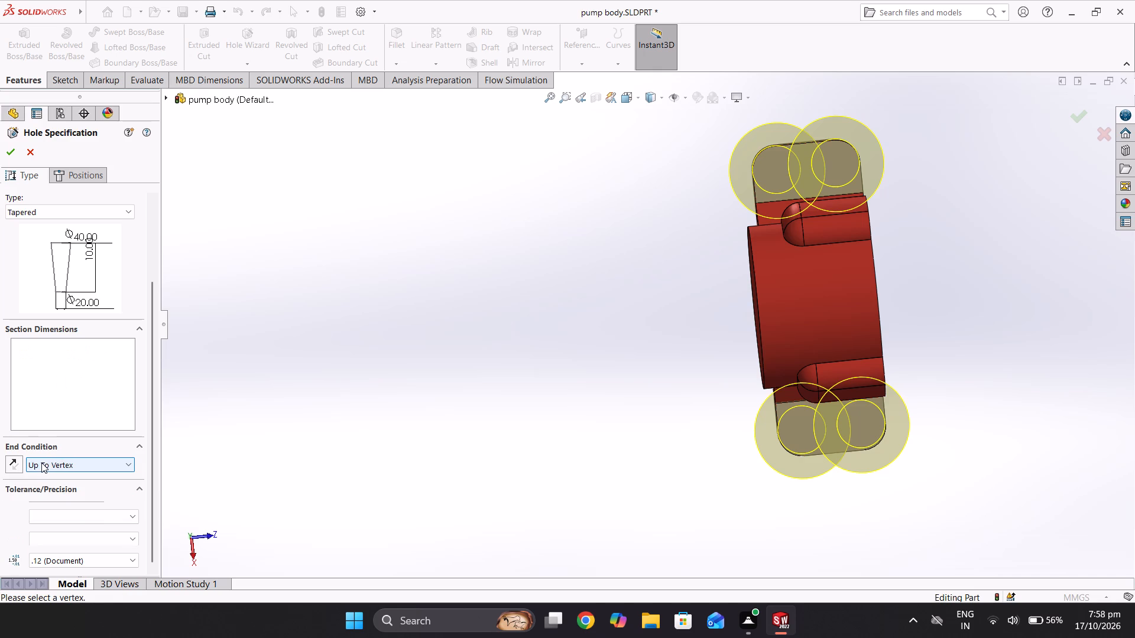
{"action": "scroll", "coordinate": [43, 460], "scroll_direction": "up", "scroll_amount": 5}
{"action": "scroll", "coordinate": [43, 460], "scroll_direction": "down", "scroll_amount": 5}
{"action": "scroll", "coordinate": [43, 460], "scroll_direction": "up", "scroll_amount": 4}
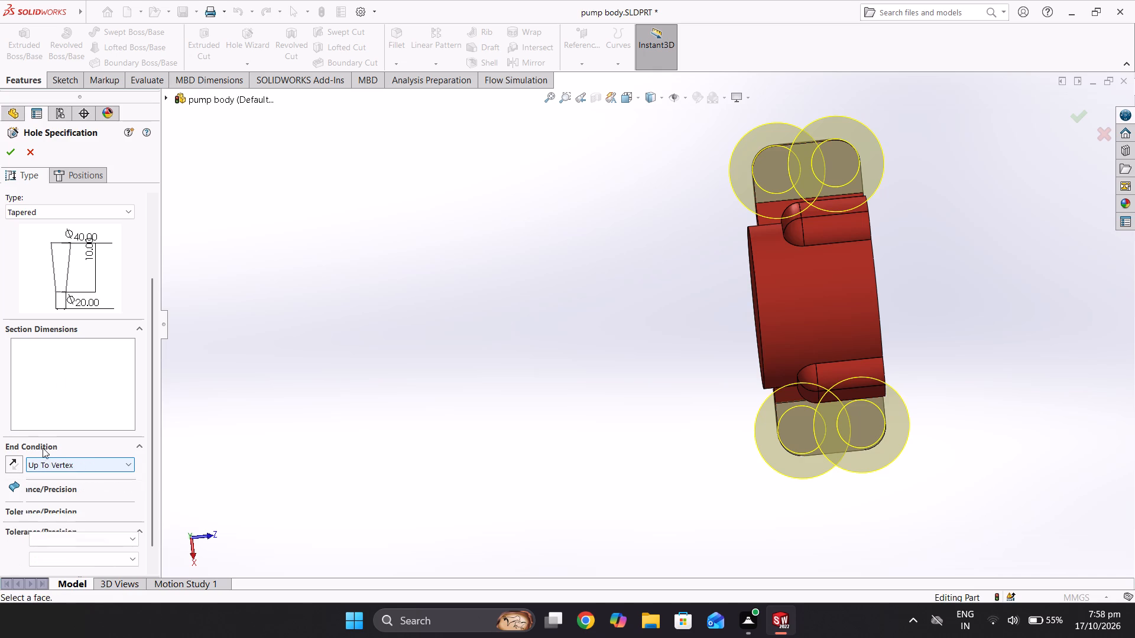
{"action": "scroll", "coordinate": [71, 329], "scroll_direction": "down", "scroll_amount": 3}
{"action": "scroll", "coordinate": [71, 328], "scroll_direction": "up", "scroll_amount": 4}
{"action": "scroll", "coordinate": [74, 292], "scroll_direction": "down", "scroll_amount": 4}
{"action": "scroll", "coordinate": [74, 249], "scroll_direction": "up", "scroll_amount": 1}
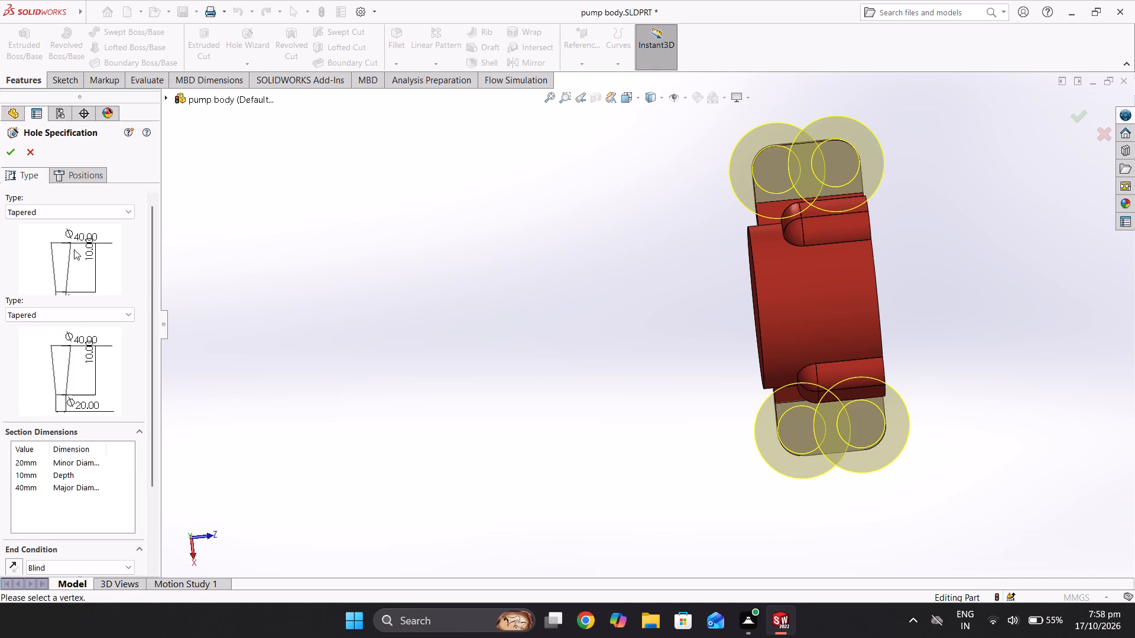
{"action": "scroll", "coordinate": [74, 249], "scroll_direction": "down", "scroll_amount": 5}
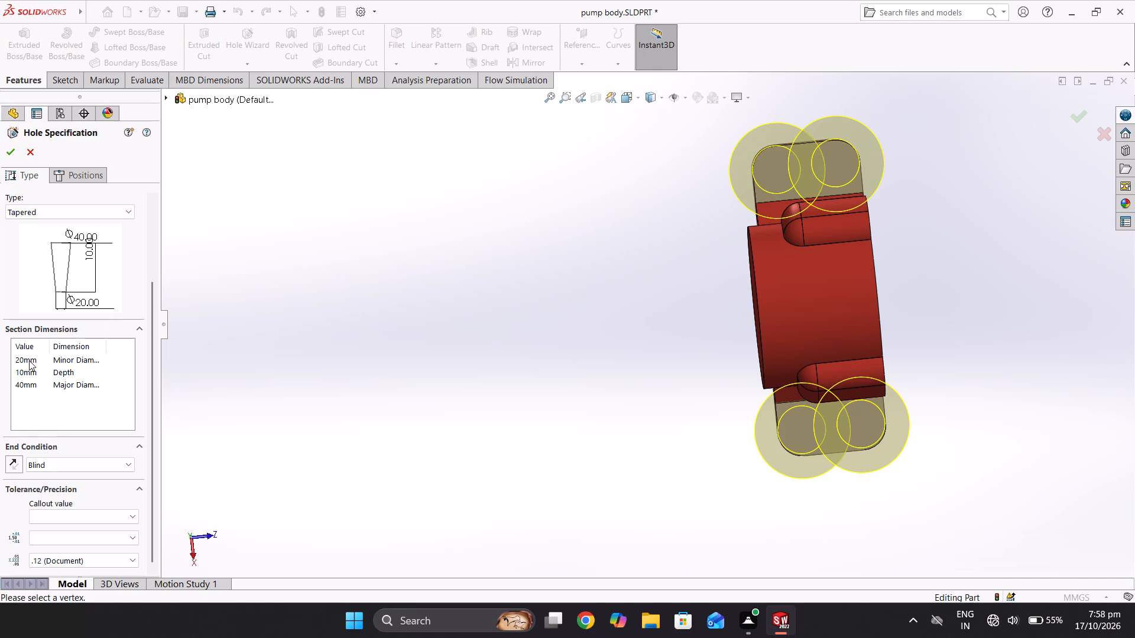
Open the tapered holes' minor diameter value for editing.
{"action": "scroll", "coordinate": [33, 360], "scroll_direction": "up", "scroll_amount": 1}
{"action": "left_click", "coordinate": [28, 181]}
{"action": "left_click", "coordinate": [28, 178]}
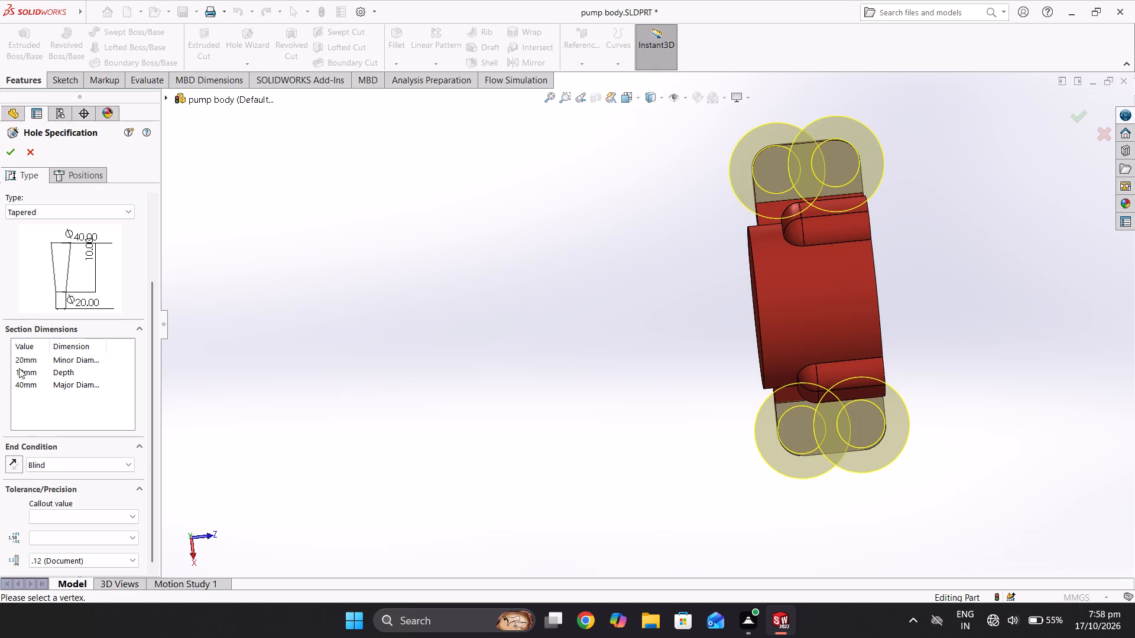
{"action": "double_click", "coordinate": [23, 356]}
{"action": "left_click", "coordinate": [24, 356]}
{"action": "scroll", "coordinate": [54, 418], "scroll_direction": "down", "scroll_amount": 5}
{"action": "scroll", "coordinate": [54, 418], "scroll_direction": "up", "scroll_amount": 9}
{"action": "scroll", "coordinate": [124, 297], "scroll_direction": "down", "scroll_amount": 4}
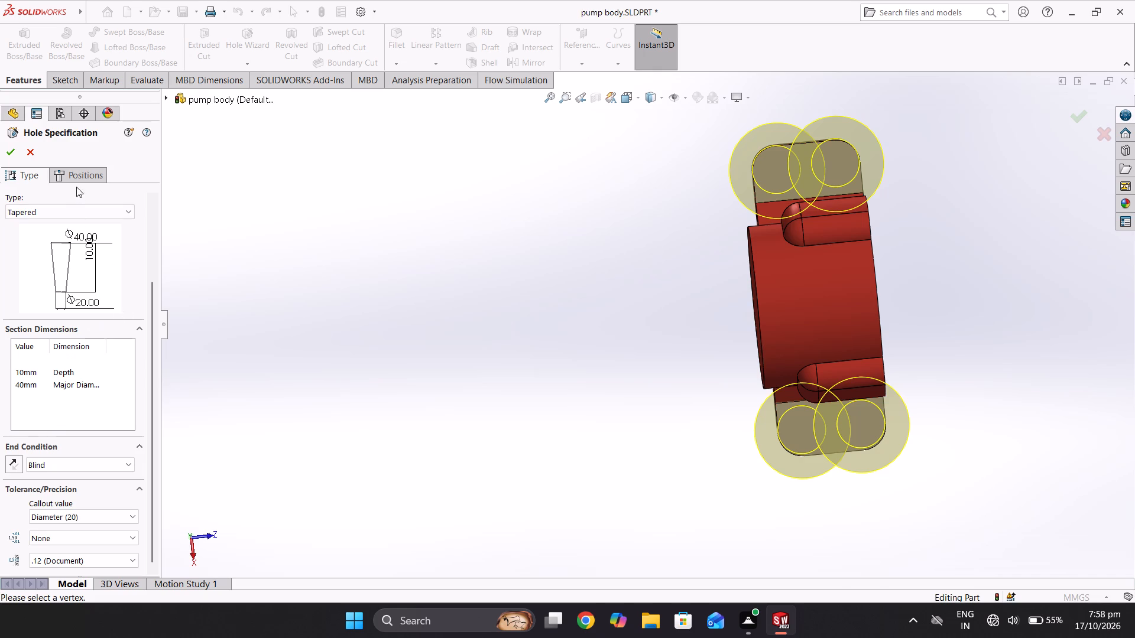
Switch the type to Counterbored and create the four holes with 20 mm diameter, 10 mm depth, 40 mm counterbore diameter and 20 mm counterbore depth.
{"action": "left_click", "coordinate": [78, 176]}
{"action": "scroll", "coordinate": [85, 225], "scroll_direction": "down", "scroll_amount": 4}
{"action": "left_click", "coordinate": [22, 164]}
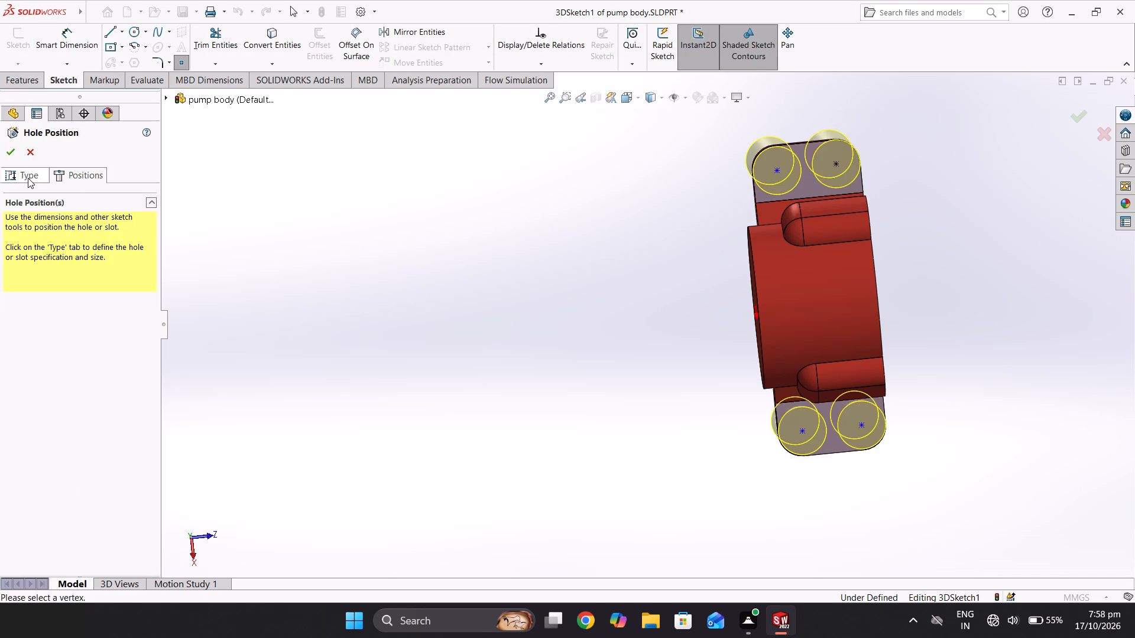
{"action": "left_click", "coordinate": [28, 178]}
{"action": "scroll", "coordinate": [43, 266], "scroll_direction": "down", "scroll_amount": 4}
{"action": "scroll", "coordinate": [43, 269], "scroll_direction": "up", "scroll_amount": 5}
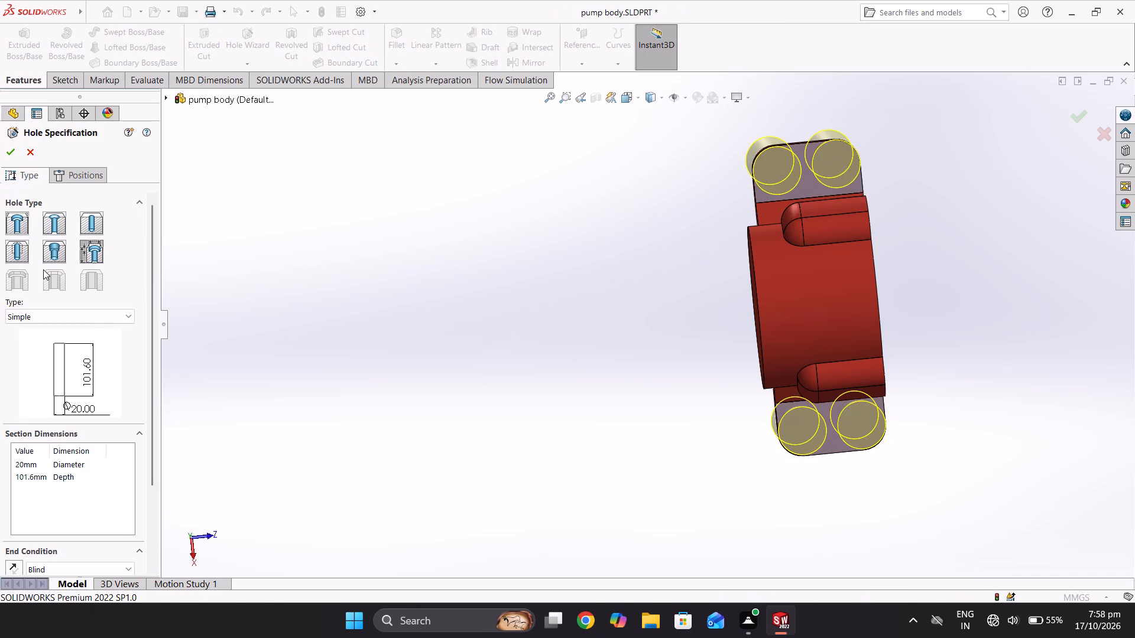
{"action": "scroll", "coordinate": [73, 313], "scroll_direction": "up", "scroll_amount": 2}
{"action": "scroll", "coordinate": [72, 370], "scroll_direction": "up", "scroll_amount": 1}
{"action": "scroll", "coordinate": [72, 370], "scroll_direction": "down", "scroll_amount": 1}
{"action": "scroll", "coordinate": [72, 370], "scroll_direction": "up", "scroll_amount": 1}
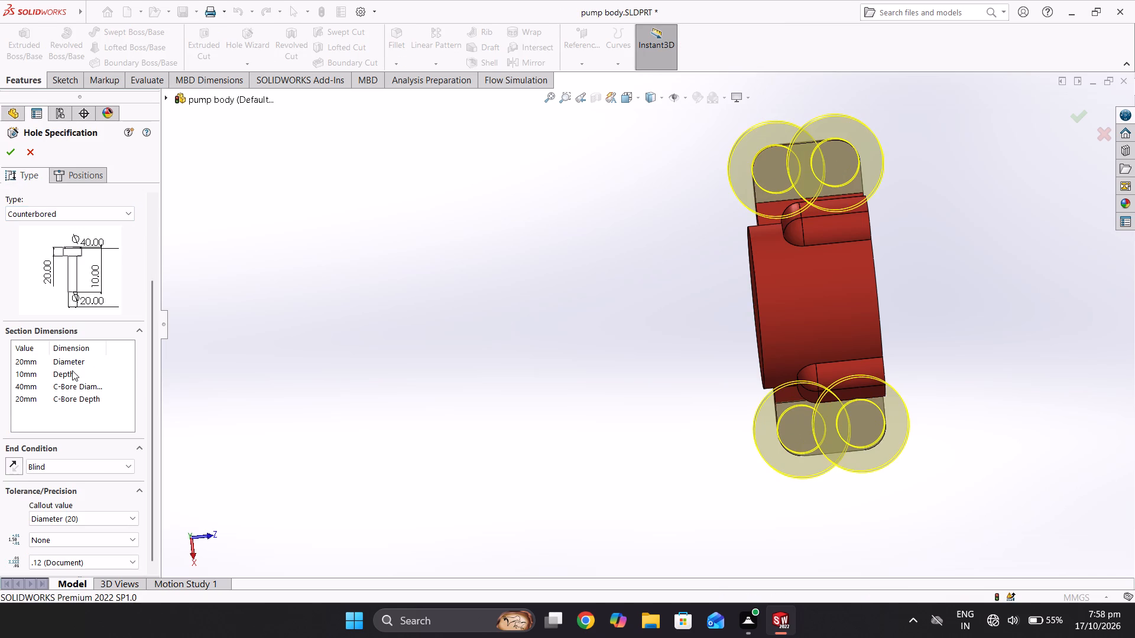
{"action": "scroll", "coordinate": [72, 356], "scroll_direction": "up", "scroll_amount": 4}
{"action": "scroll", "coordinate": [79, 237], "scroll_direction": "down", "scroll_amount": 5}
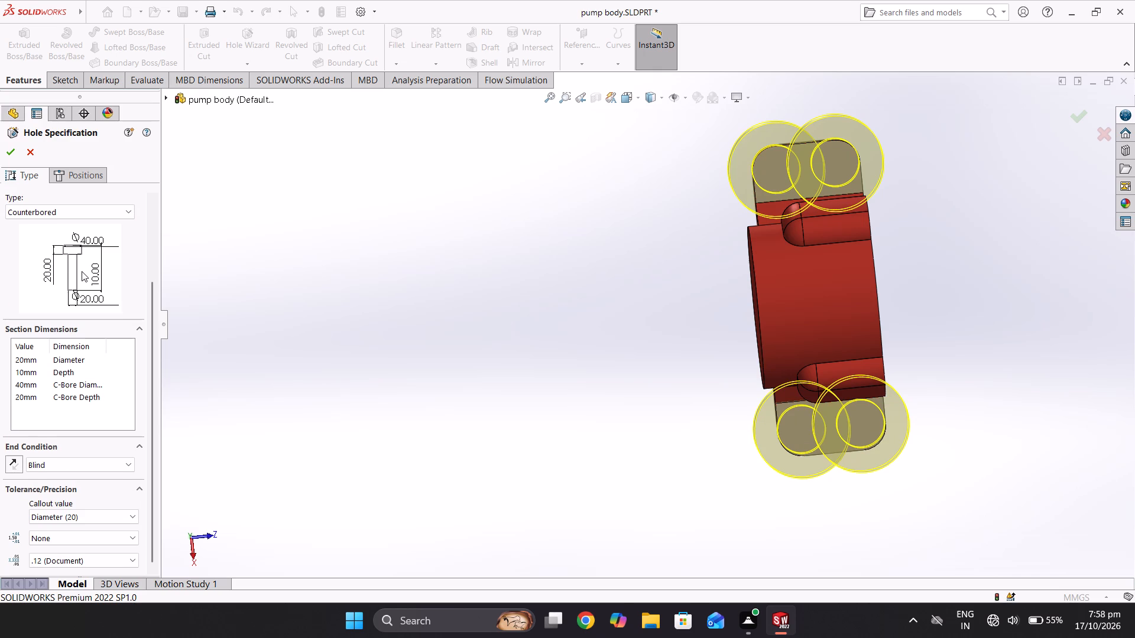
{"action": "left_click", "coordinate": [82, 271]}
{"action": "left_click", "coordinate": [105, 276]}
{"action": "left_click", "coordinate": [7, 149]}
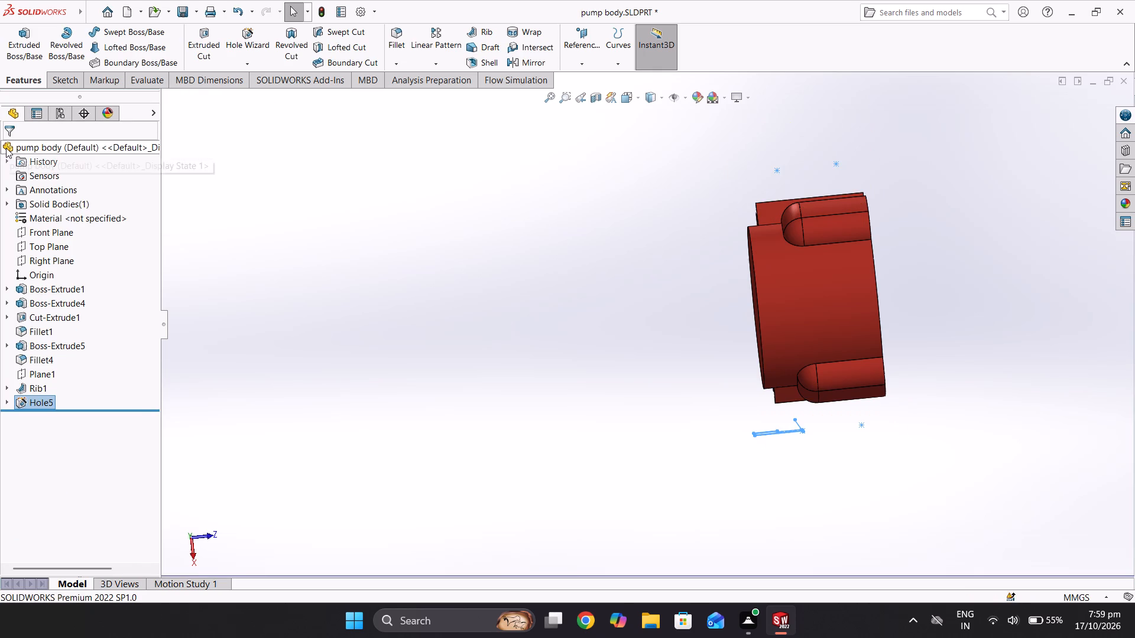
Save the pump body part with the new counterbored hole feature.
{"action": "middle_click_drag", "start_coordinate": [796, 359], "coordinate": [609, 388]}
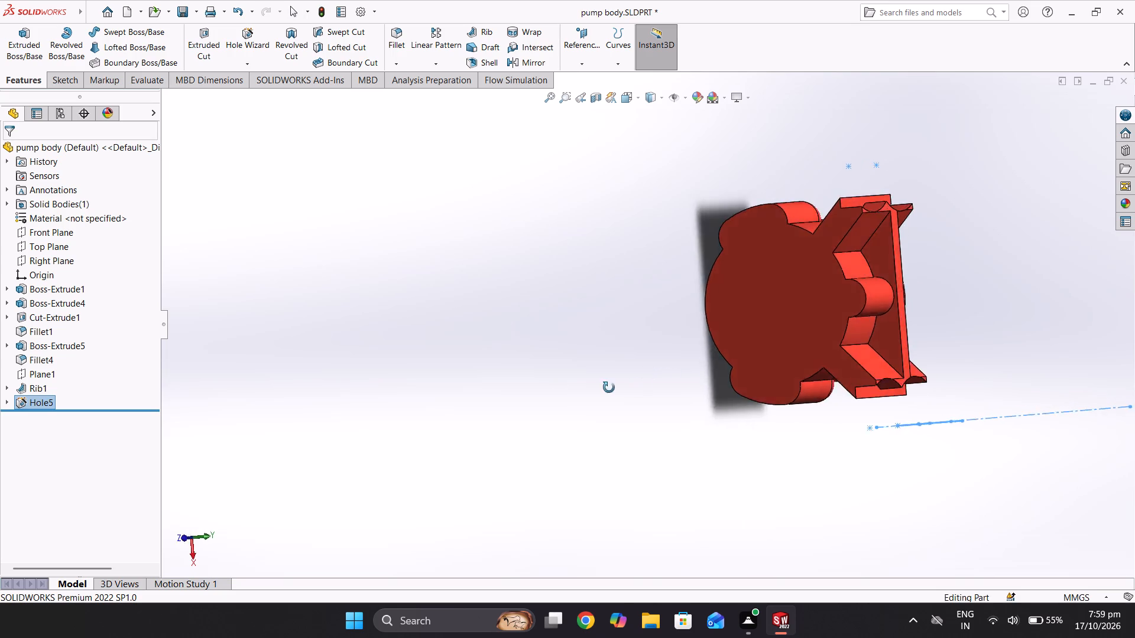
{"action": "middle_click_drag", "start_coordinate": [609, 388], "coordinate": [559, 219]}
{"action": "middle_click_drag", "start_coordinate": [575, 332], "coordinate": [573, 536]}
{"action": "middle_click_drag", "start_coordinate": [572, 284], "coordinate": [727, 388]}
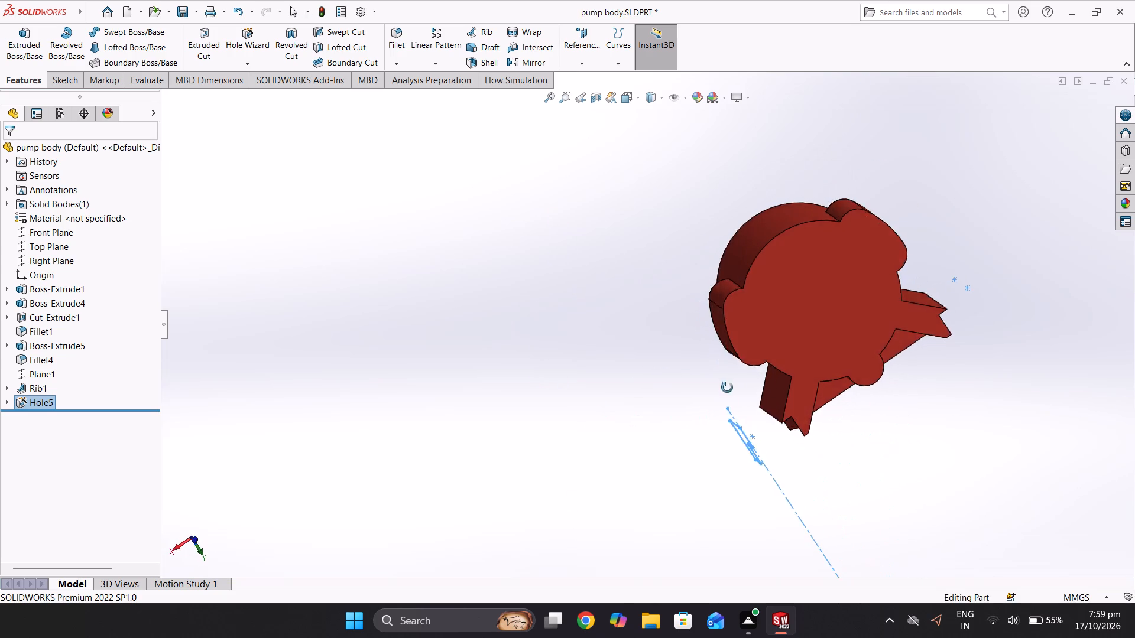
{"action": "middle_click_drag", "start_coordinate": [727, 388], "coordinate": [666, 359]}
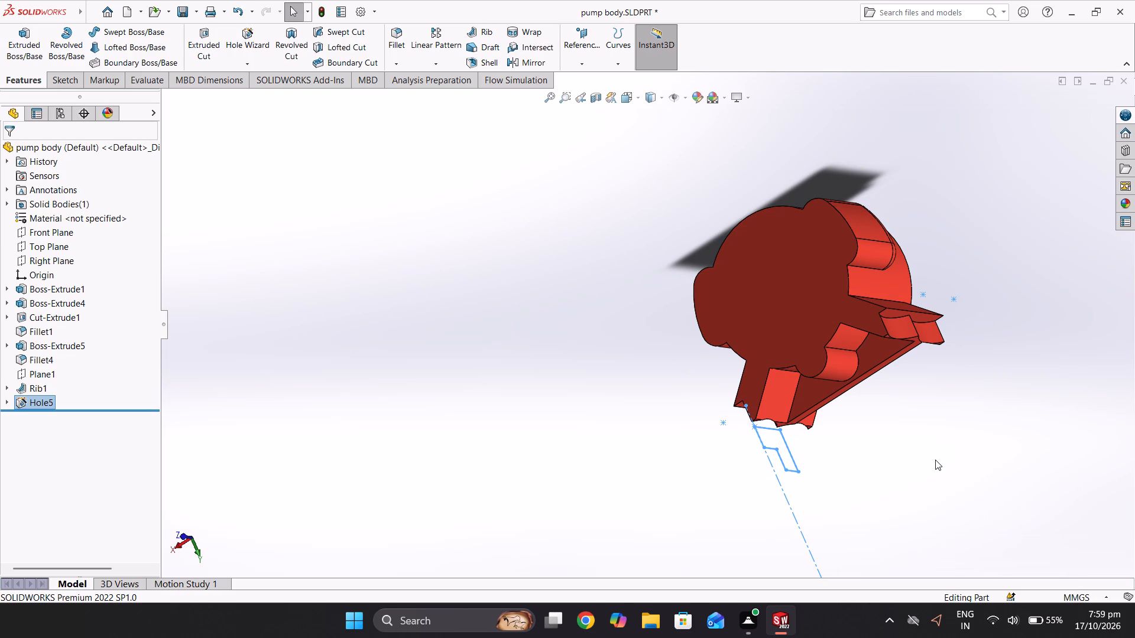
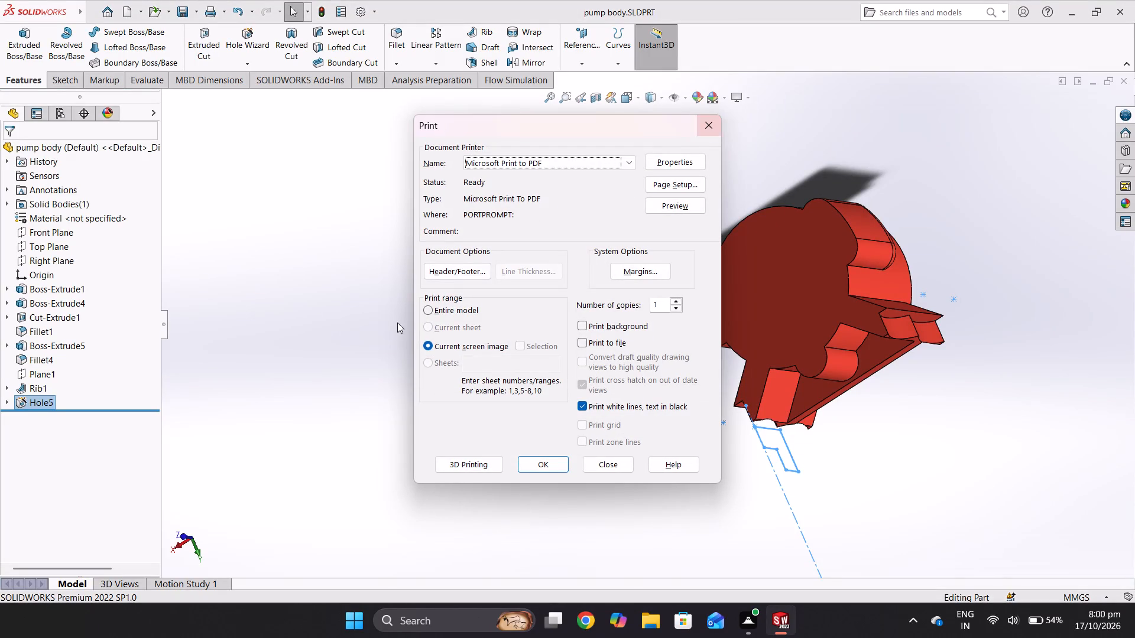
Print the current screen image of the pump body to a PDF named "oct 17 2" in the Documents folder.
{"action": "left_click", "coordinate": [546, 460]}
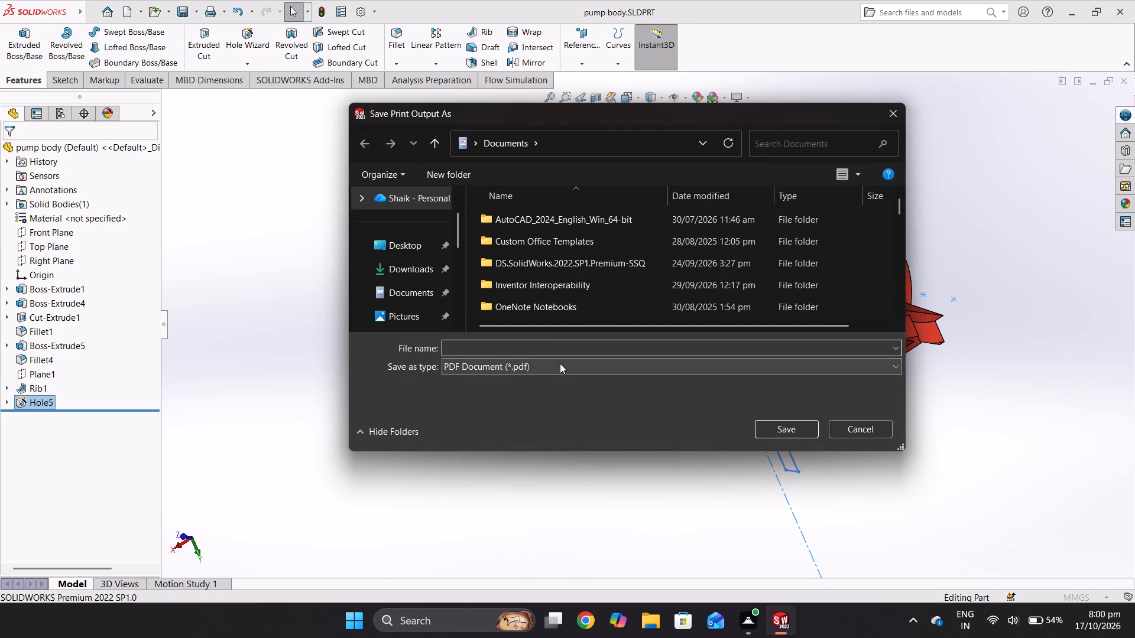
{"action": "type", "text": "oct"}
{"action": "key", "text": "space"}
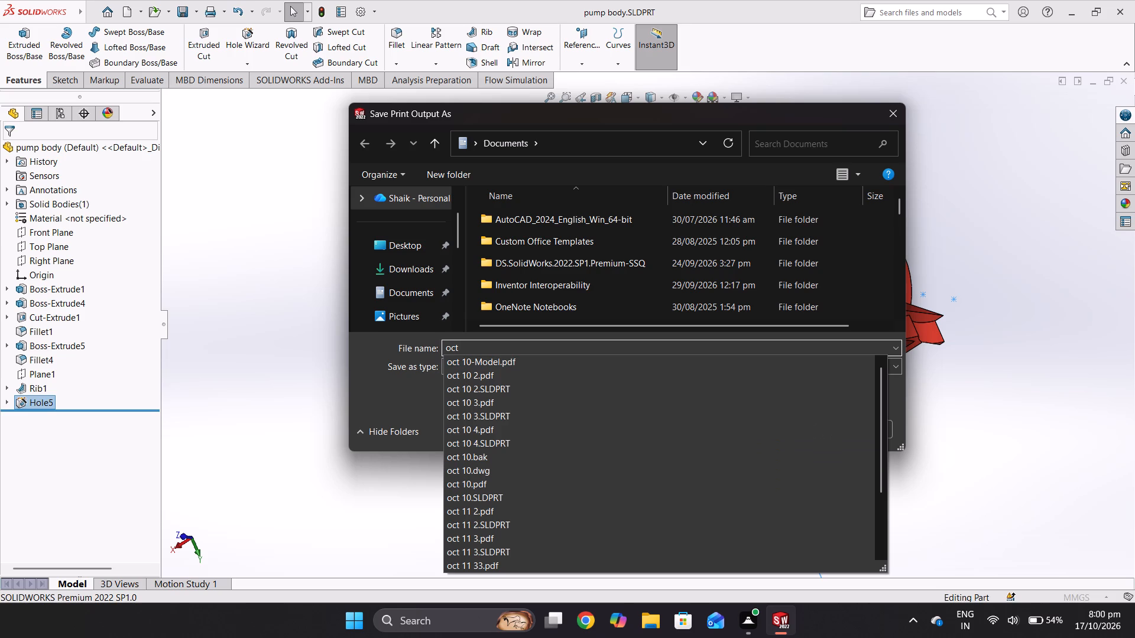
{"action": "type", "text": "17"}
{"action": "key", "text": "Return"}
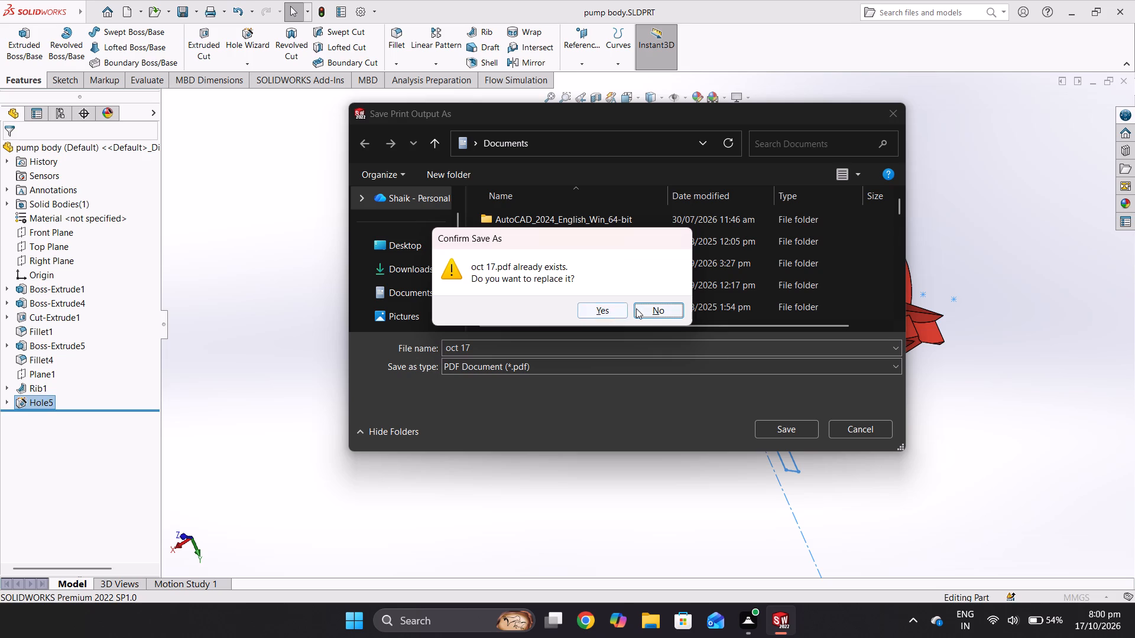
{"action": "left_click", "coordinate": [636, 308]}
{"action": "key", "text": "space"}
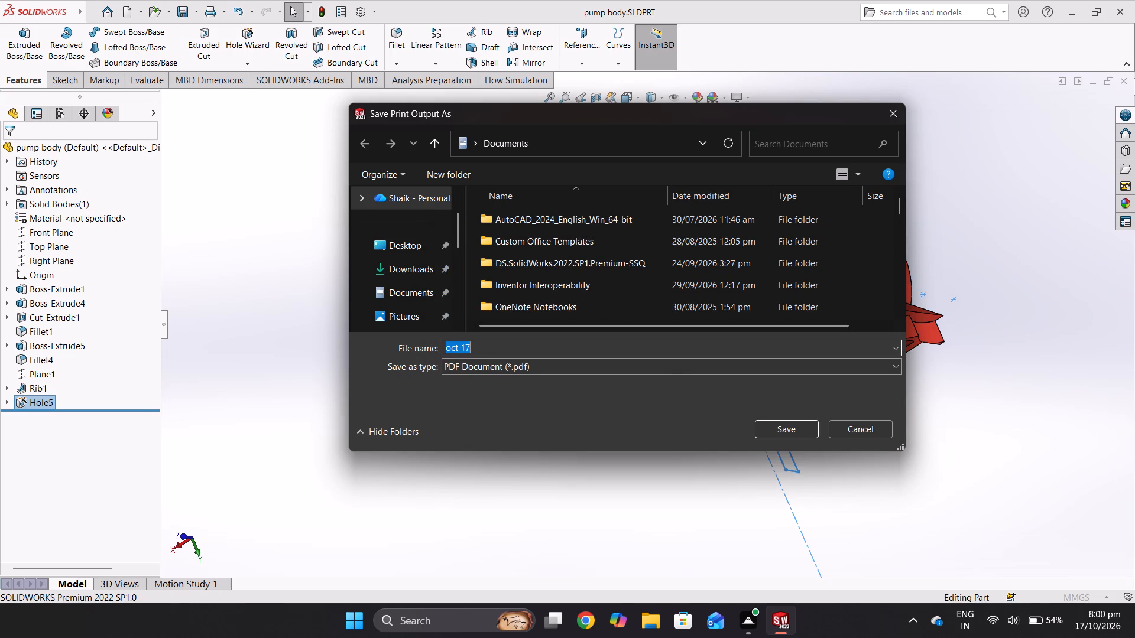
{"action": "type", "text": "oct"}
{"action": "key", "text": "space"}
{"action": "type", "text": "17"}
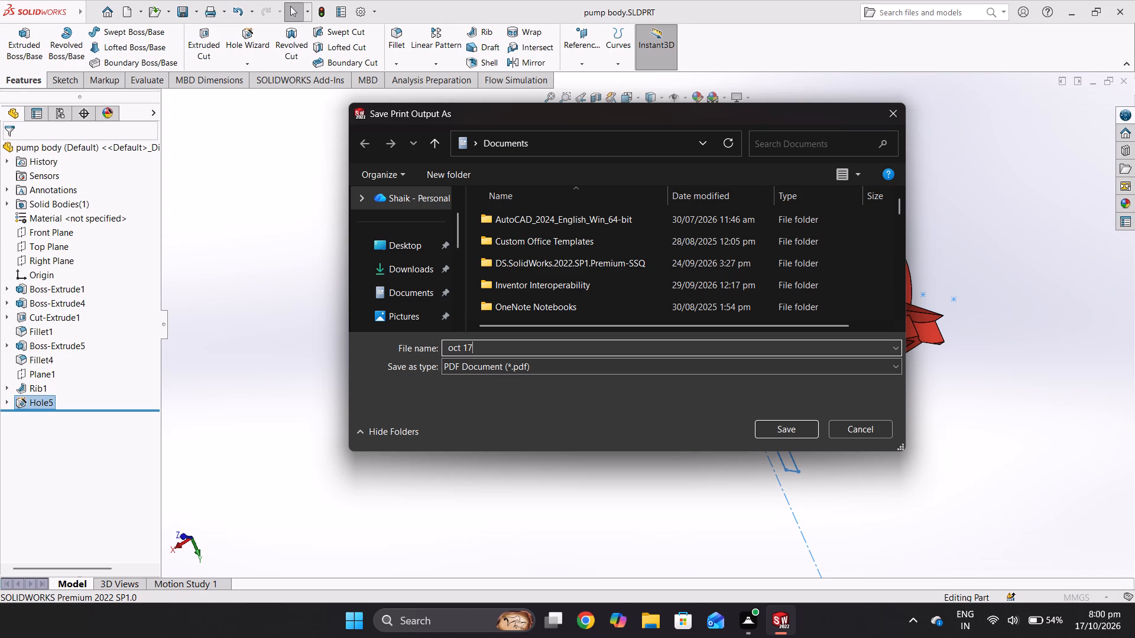
{"action": "key", "text": "space"}
{"action": "key", "text": "2"}
{"action": "key", "text": "Return"}
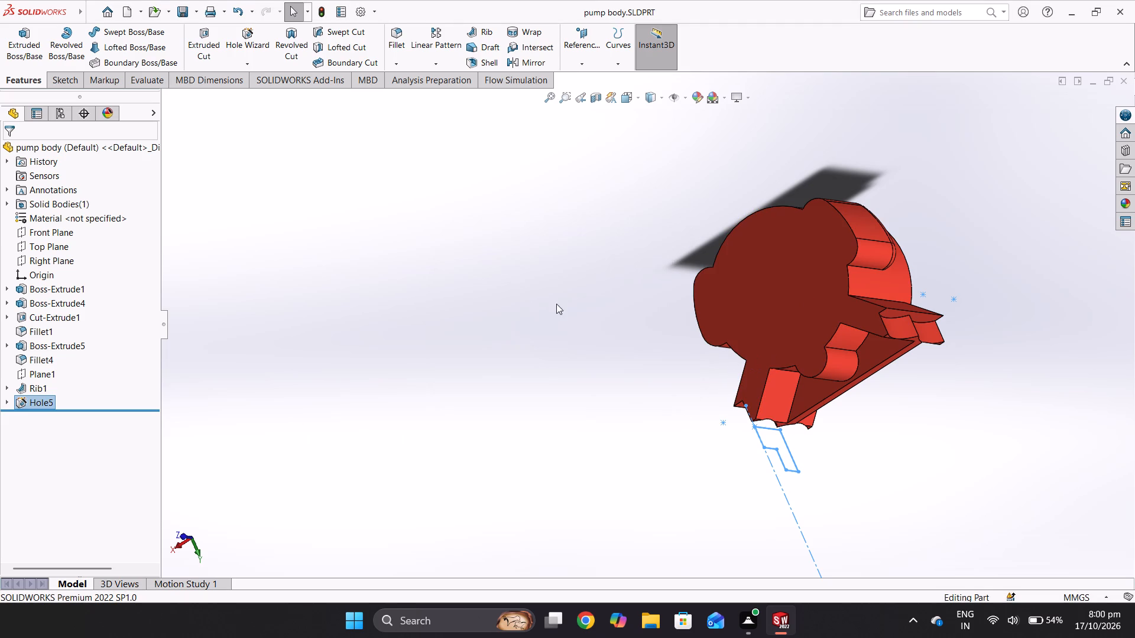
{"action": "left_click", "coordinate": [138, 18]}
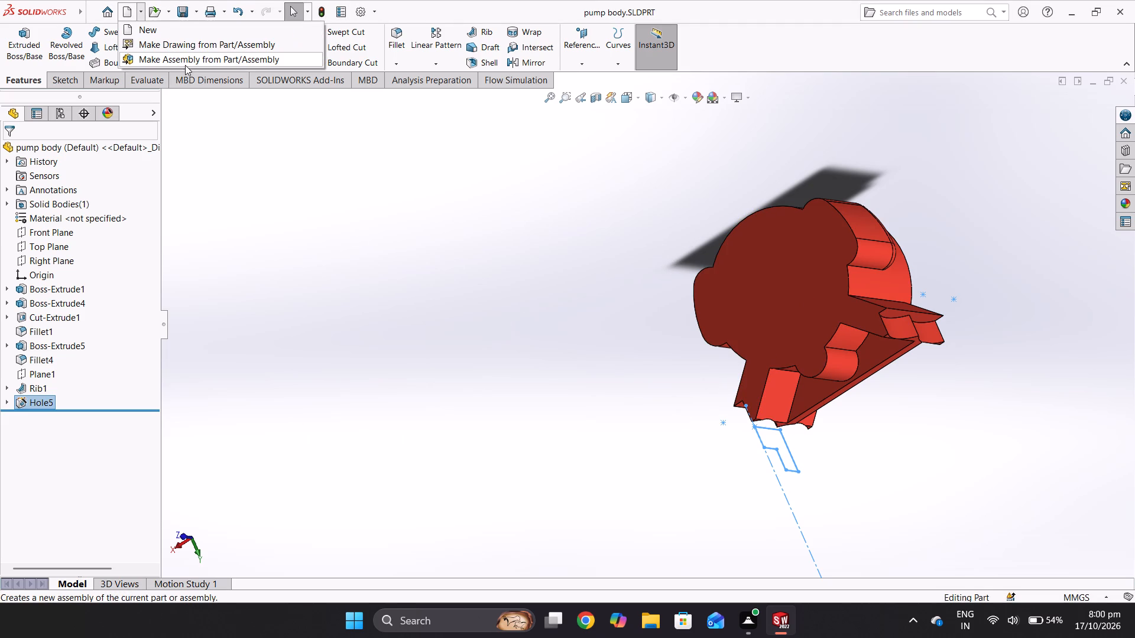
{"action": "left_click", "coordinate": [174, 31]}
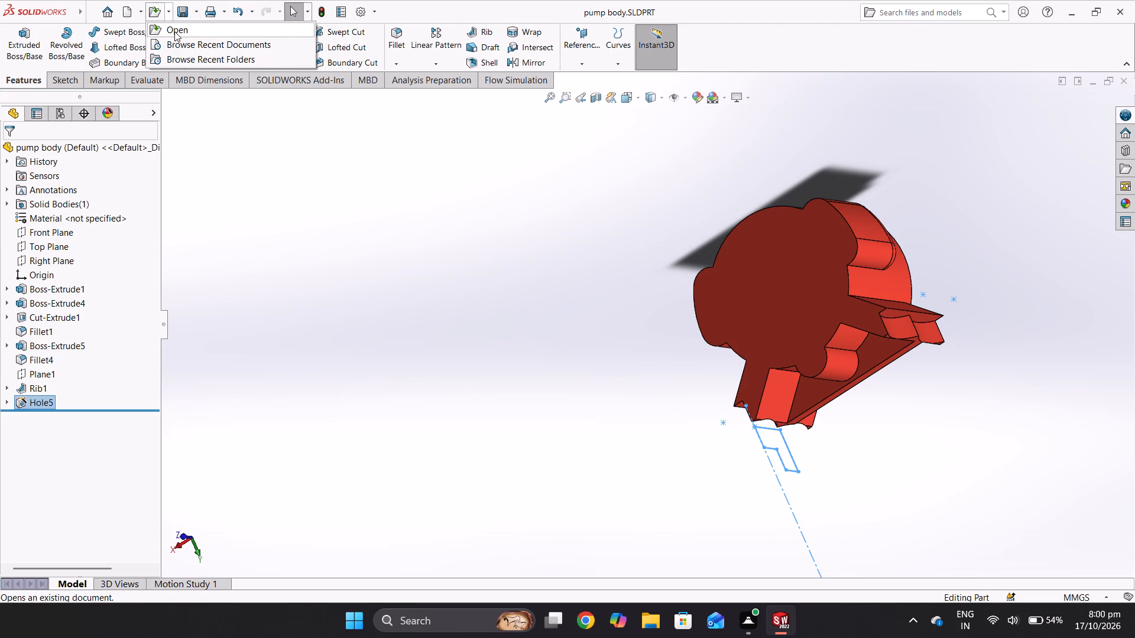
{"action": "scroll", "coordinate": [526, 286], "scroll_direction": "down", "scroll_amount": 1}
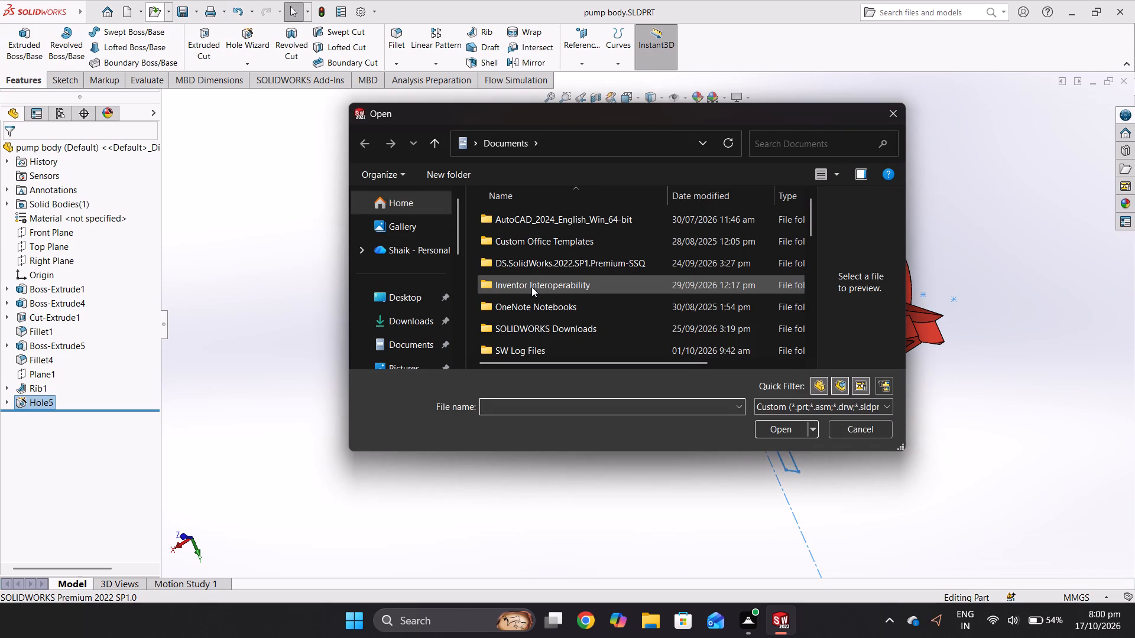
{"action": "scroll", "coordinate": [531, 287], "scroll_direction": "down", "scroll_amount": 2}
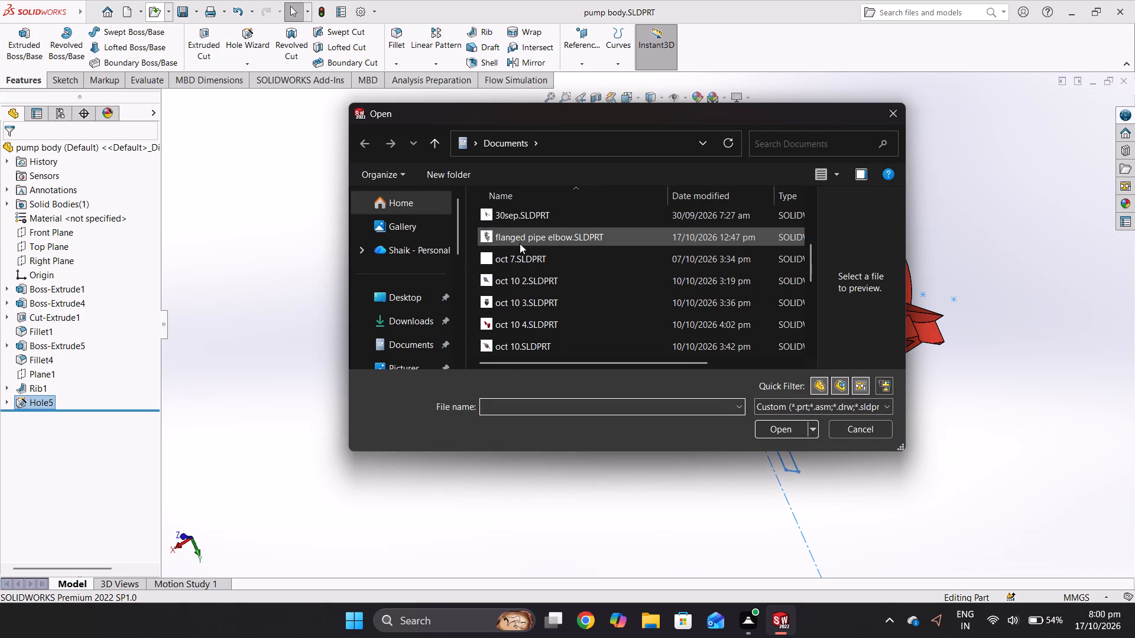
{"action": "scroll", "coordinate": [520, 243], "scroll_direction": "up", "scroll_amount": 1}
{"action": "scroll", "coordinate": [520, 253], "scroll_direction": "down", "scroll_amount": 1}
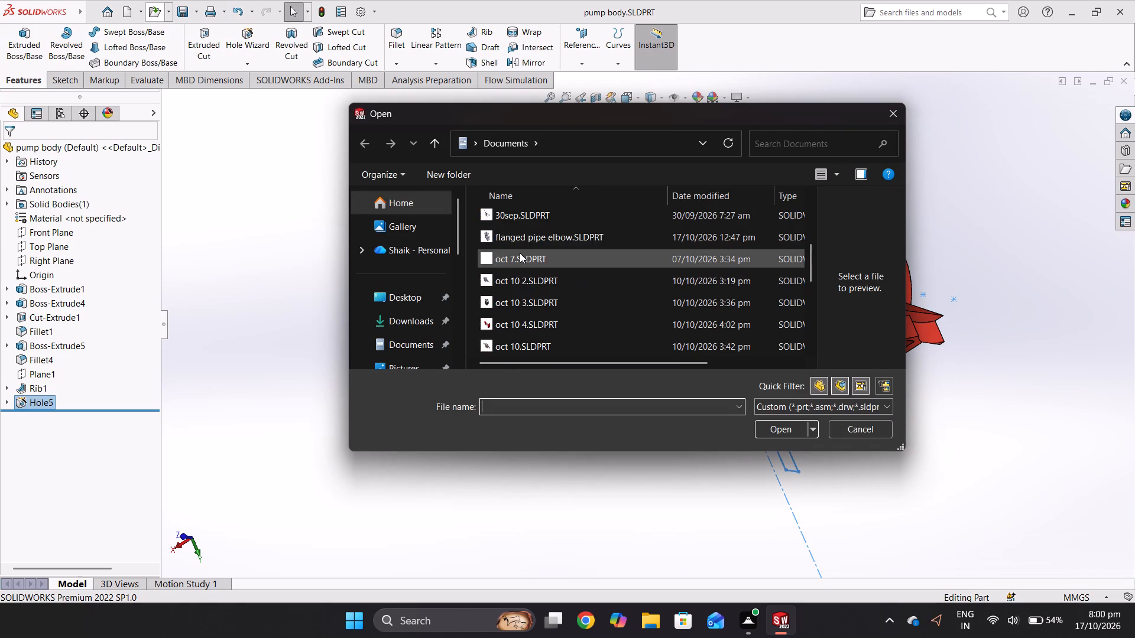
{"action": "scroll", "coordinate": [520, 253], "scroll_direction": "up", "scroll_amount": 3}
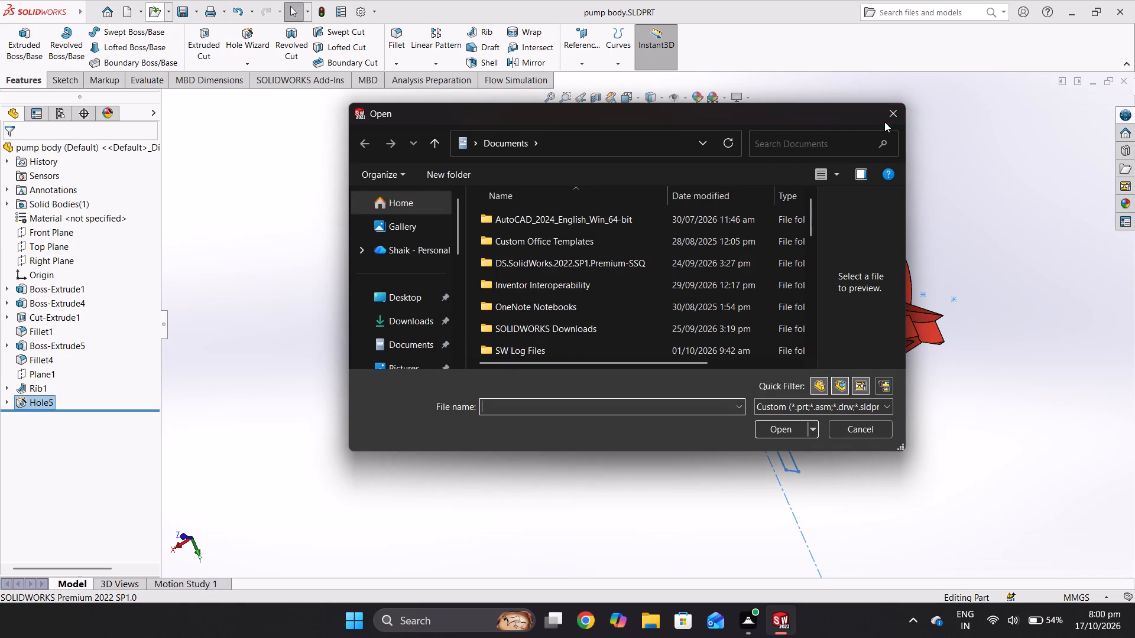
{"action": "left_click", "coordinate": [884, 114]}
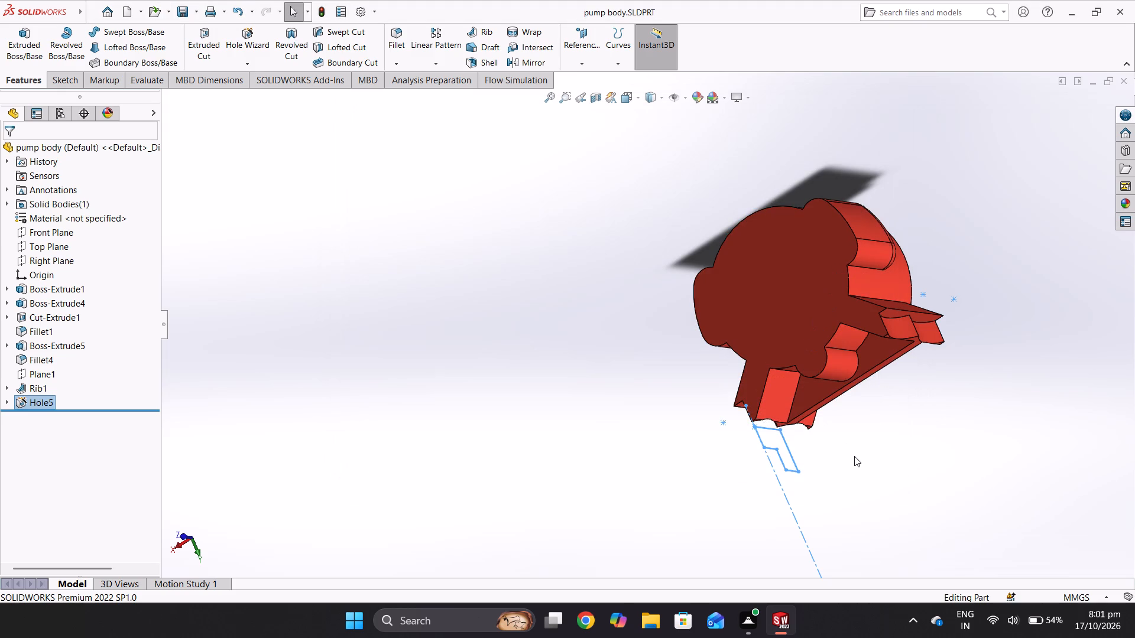